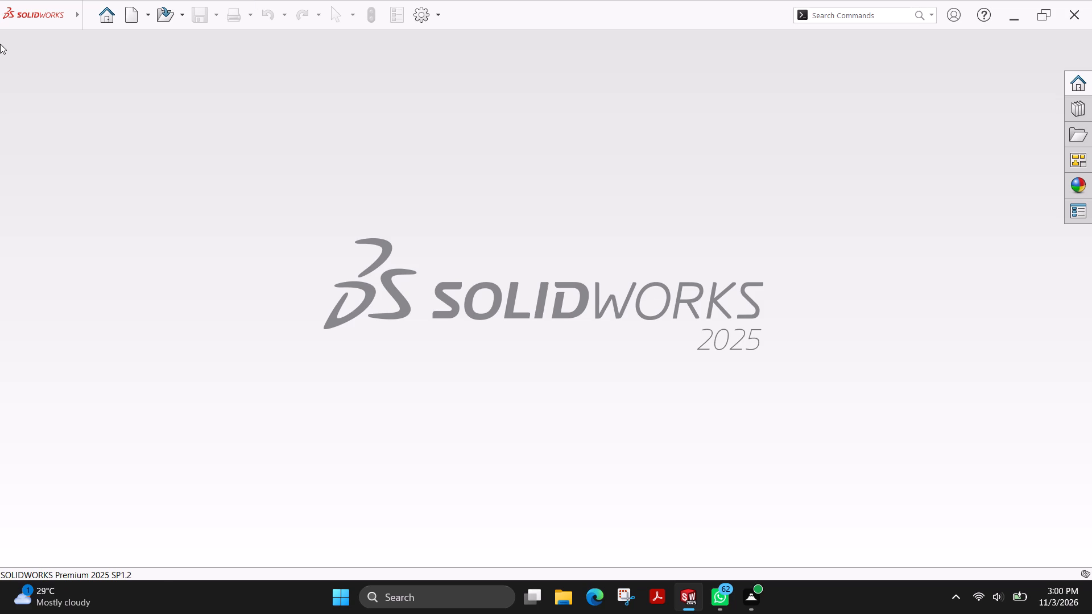
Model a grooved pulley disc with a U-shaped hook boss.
Create a new part document.
left_click(83, 278)
left_click(133, 22)
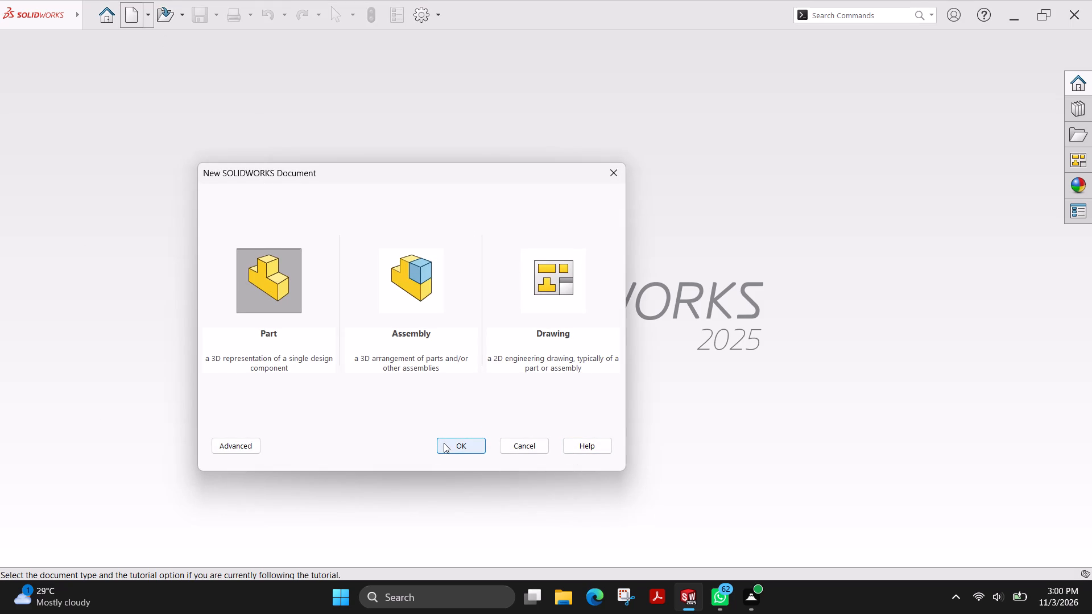
left_click(456, 449)
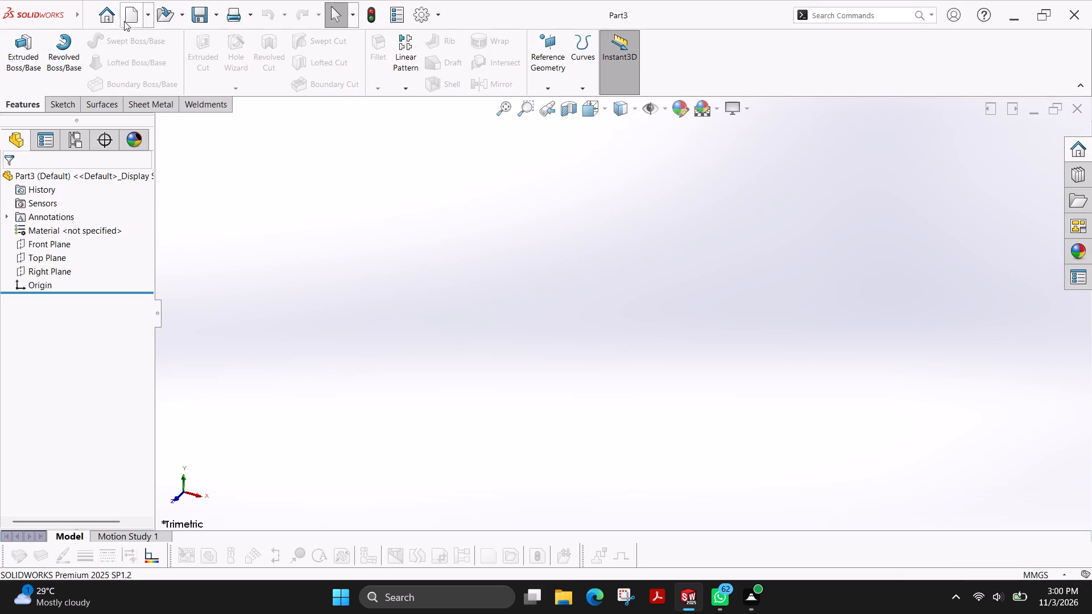
Sketch a circle of about 62 mm radius on the Front Plane, centred on the origin.
left_click(67, 103)
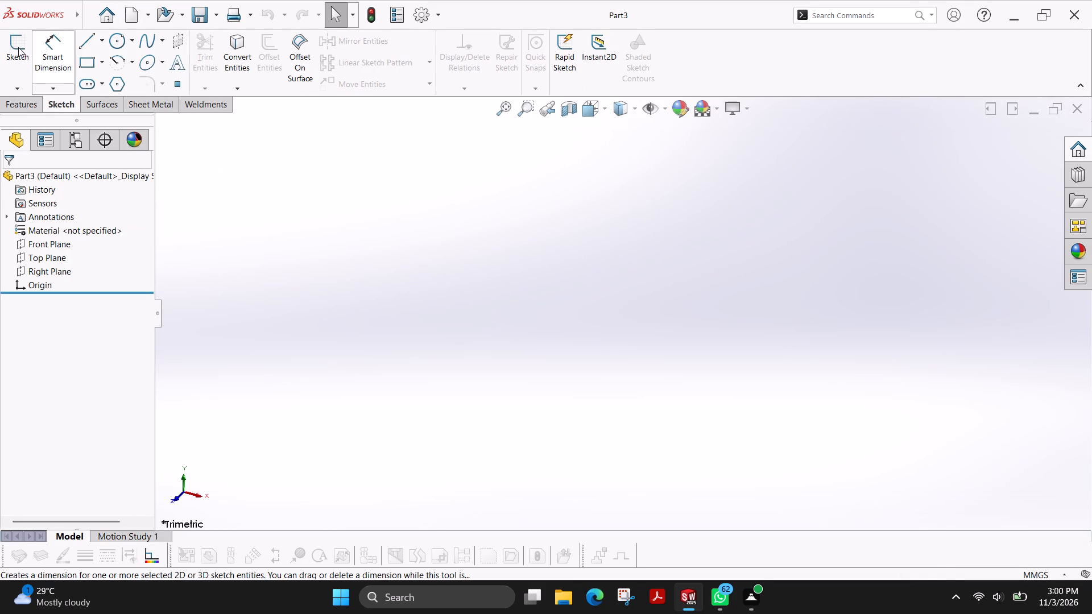
left_click(18, 47)
left_click(472, 200)
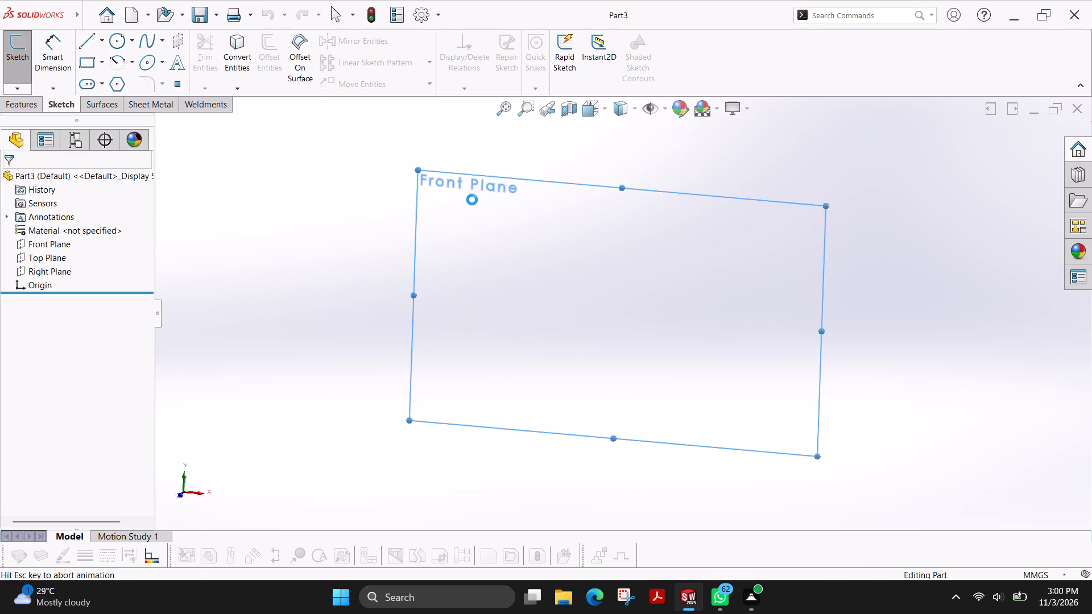
left_click(123, 49)
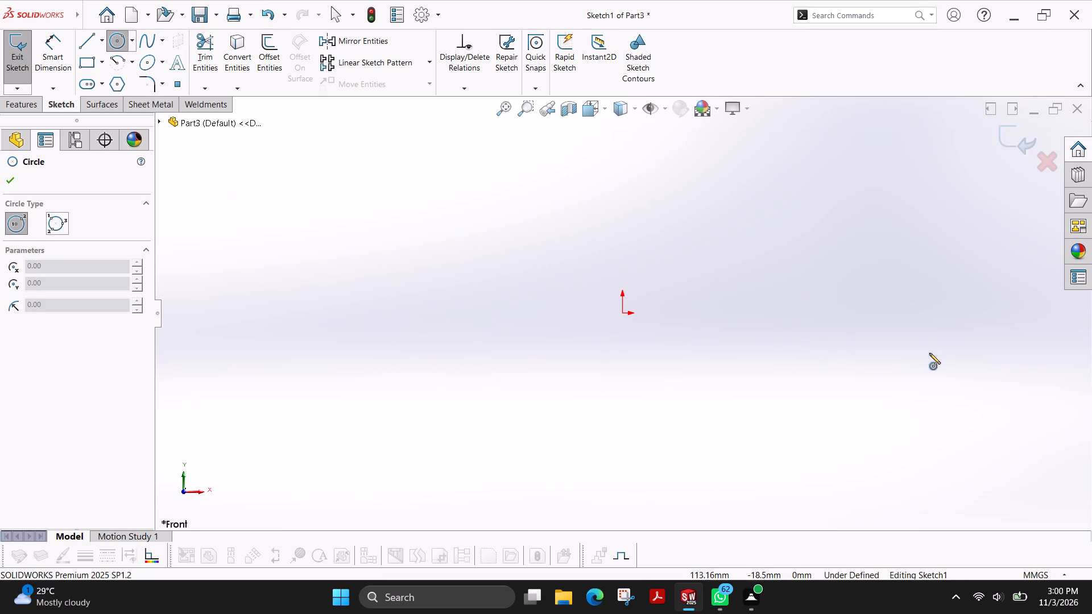
left_click(622, 312)
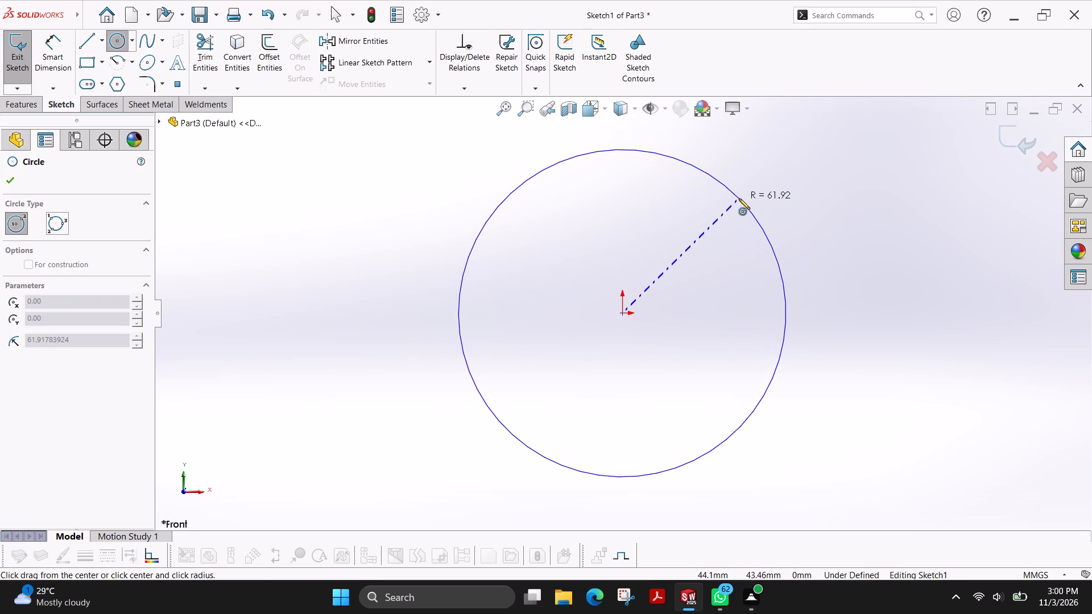
left_click(739, 198)
Dimension the circle's diameter as 40 mm.
left_click(50, 72)
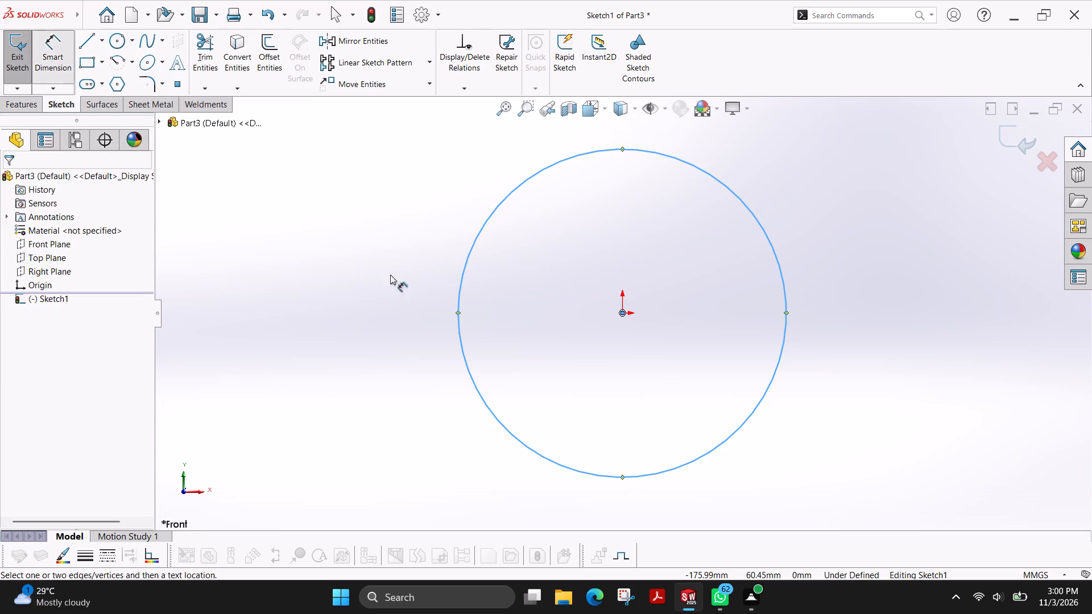
left_click(458, 294)
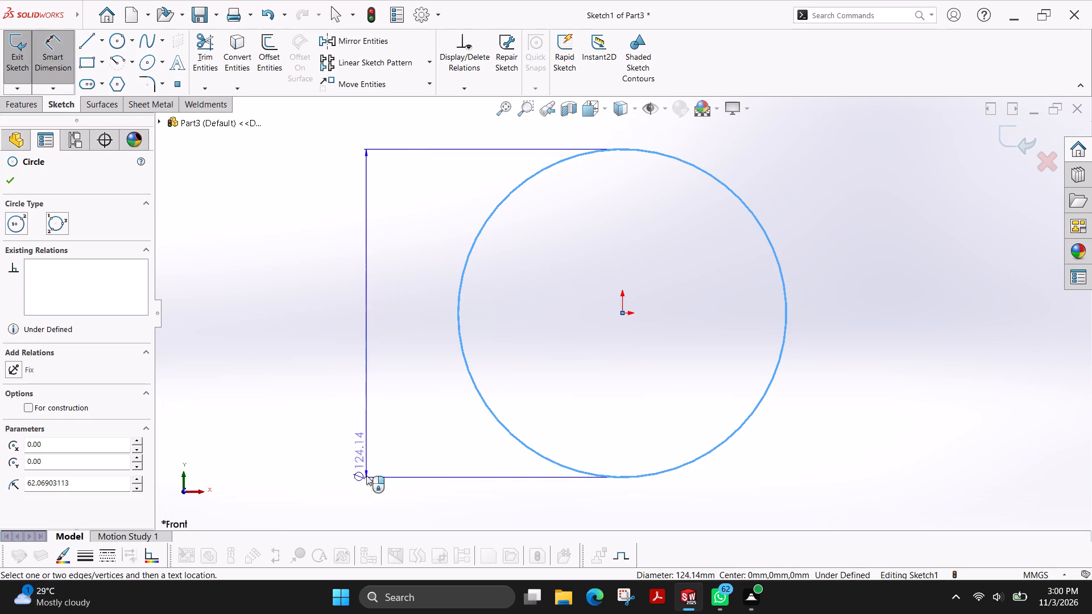
left_click(378, 489)
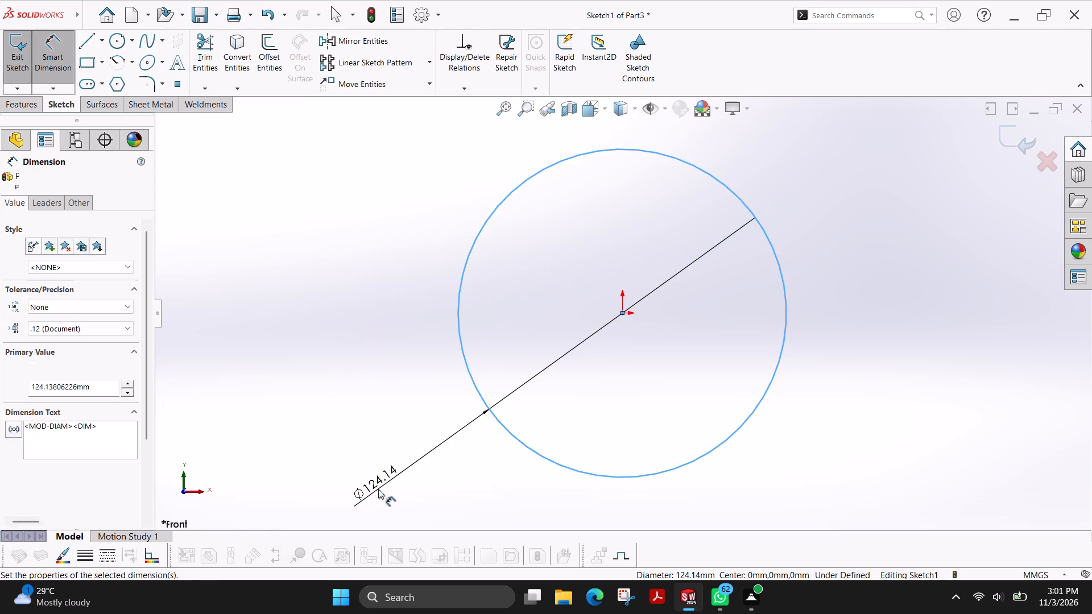
type("40")
key("Return")
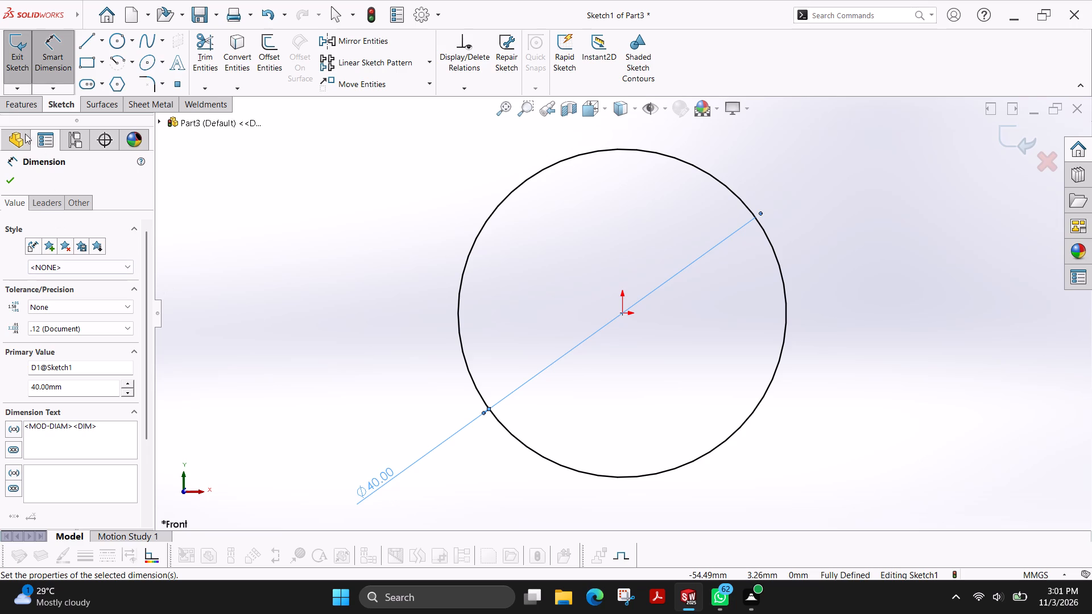
Extrude the circle as a boss with a Mid Plane end condition and a depth of 7 mm.
left_click(10, 103)
left_click(27, 51)
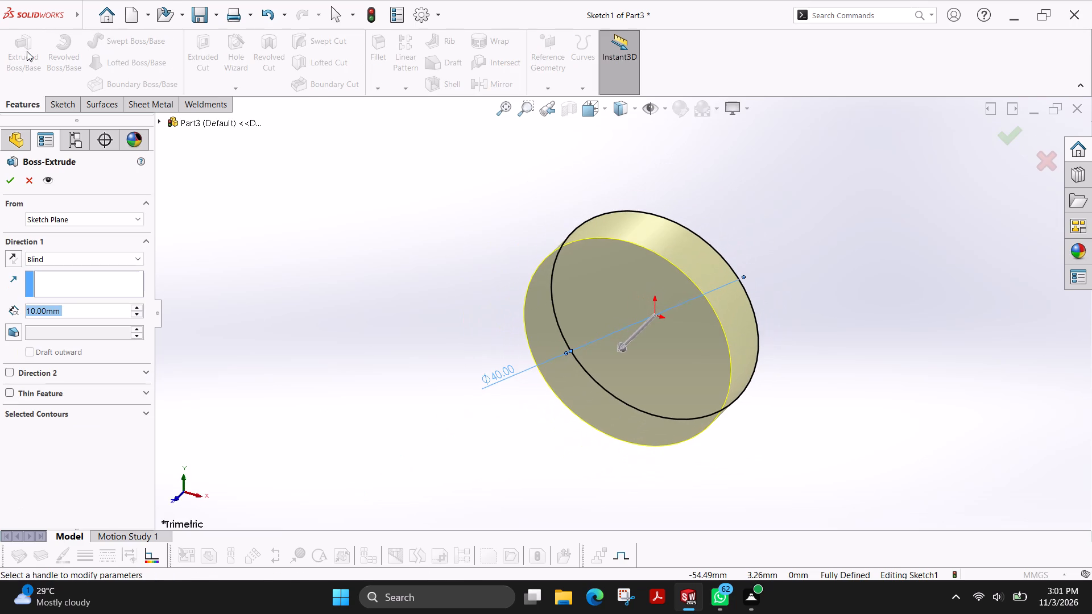
left_click(101, 258)
left_click(81, 320)
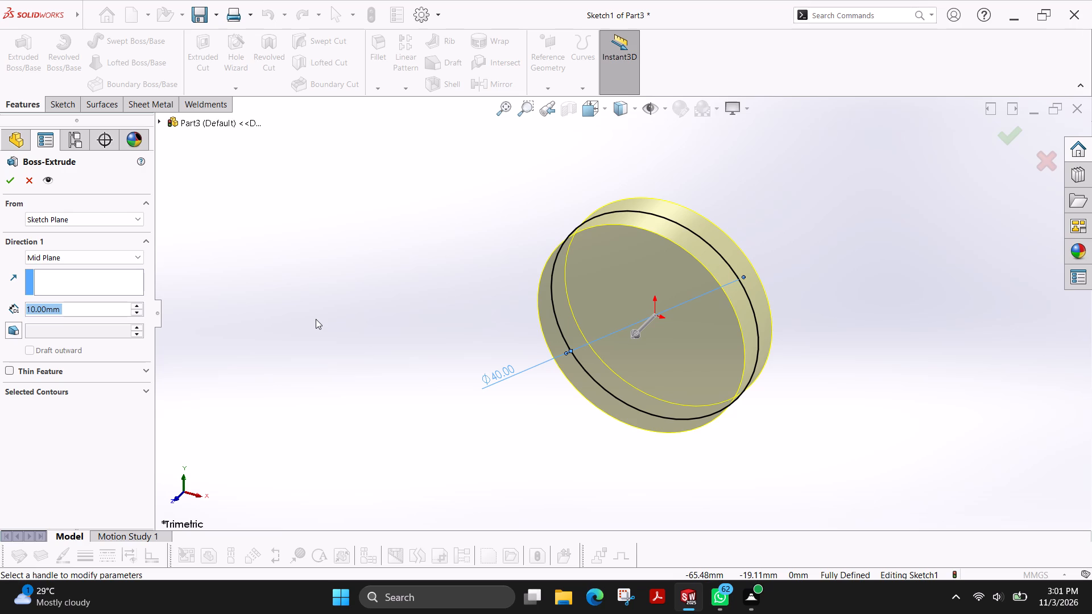
key("7")
key("Return")
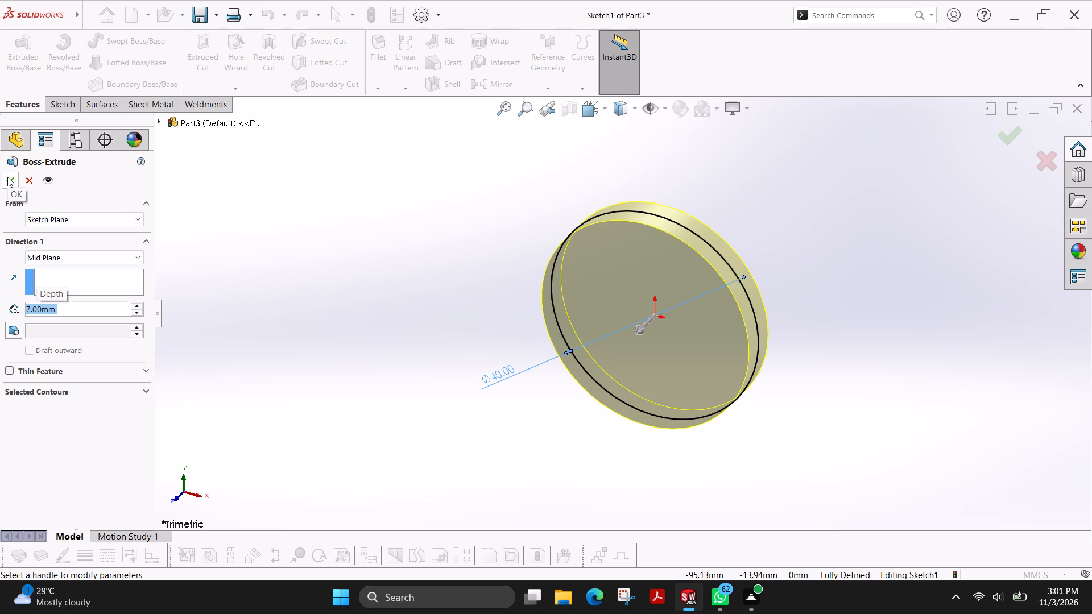
left_click(7, 177)
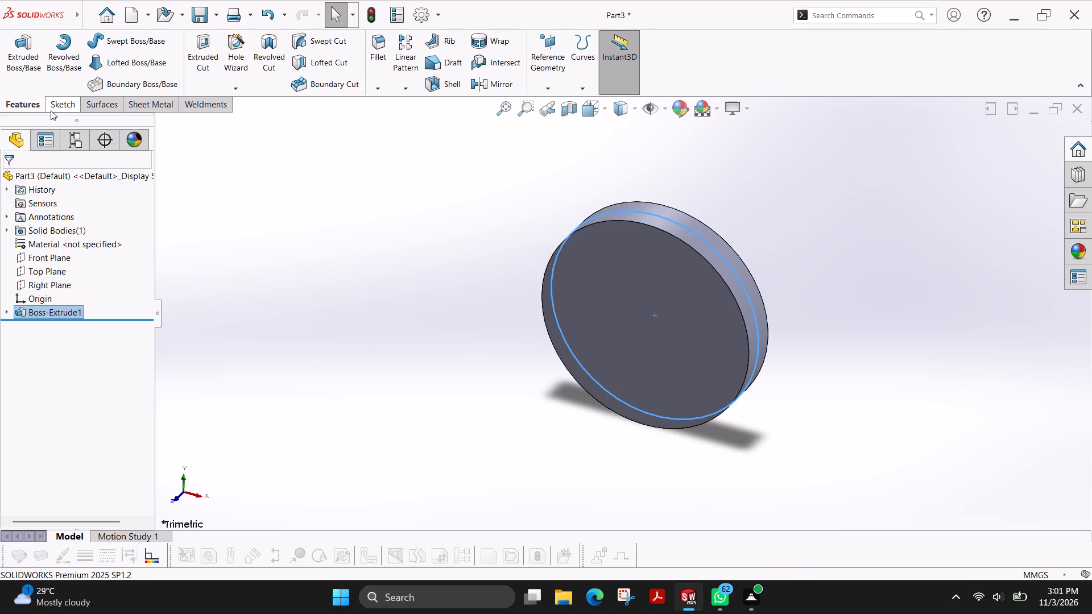
Start a new sketch on the Right Plane of the disc.
left_click(51, 110)
left_click(23, 49)
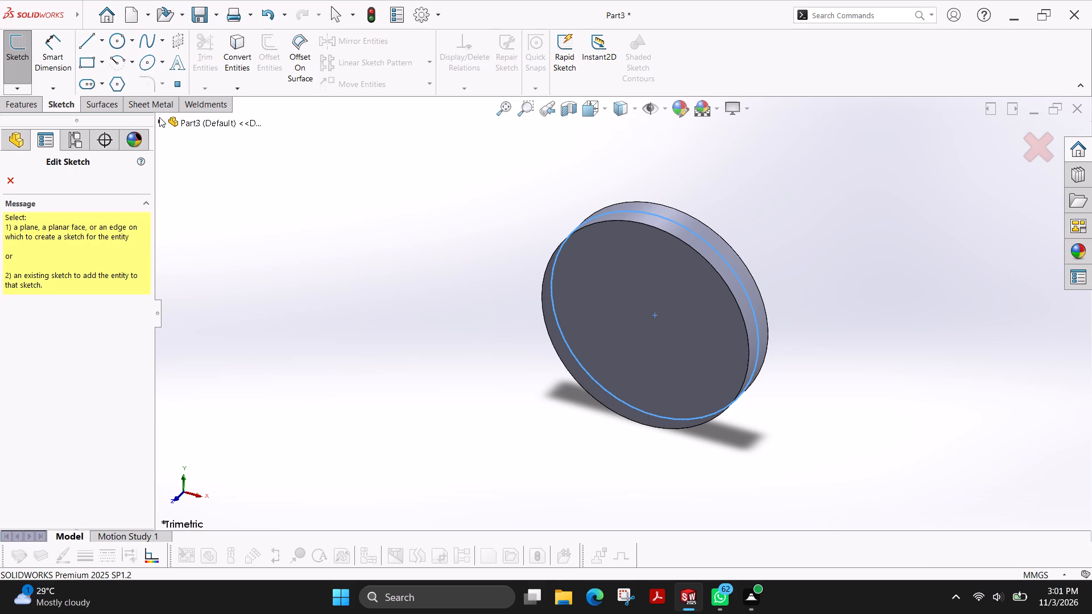
left_click(159, 117)
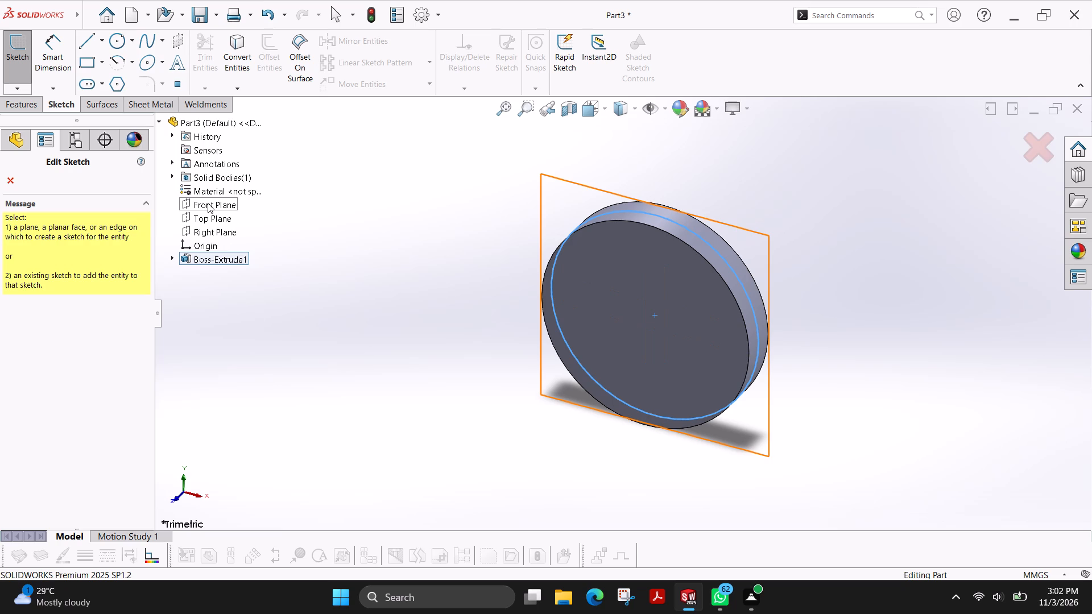
left_click(215, 231)
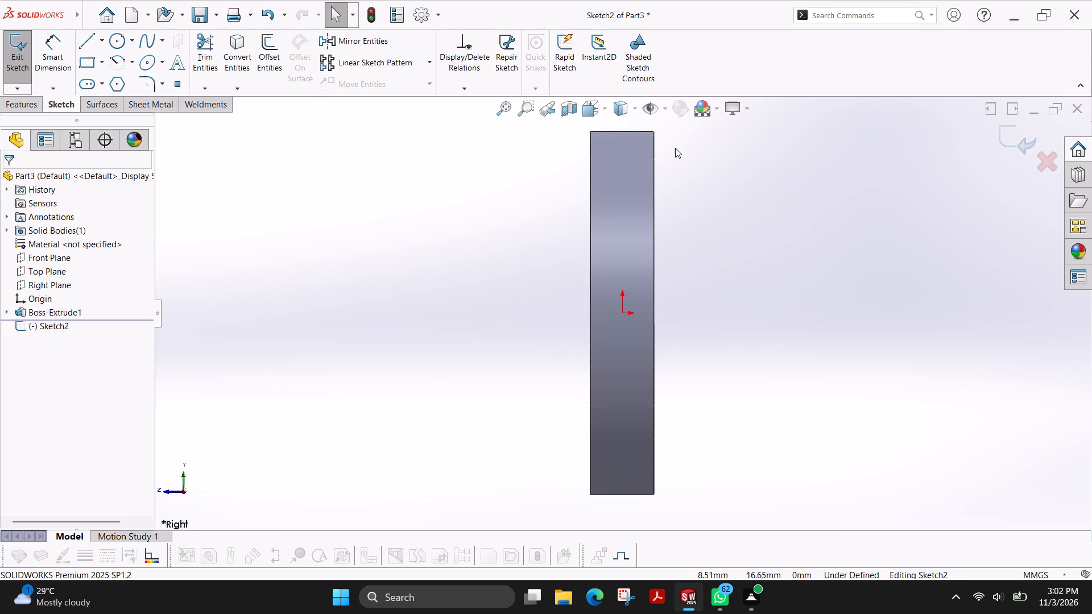
scroll(672, 147, "up", 1)
scroll(671, 147, "down", 3)
scroll(643, 190, "down", 3)
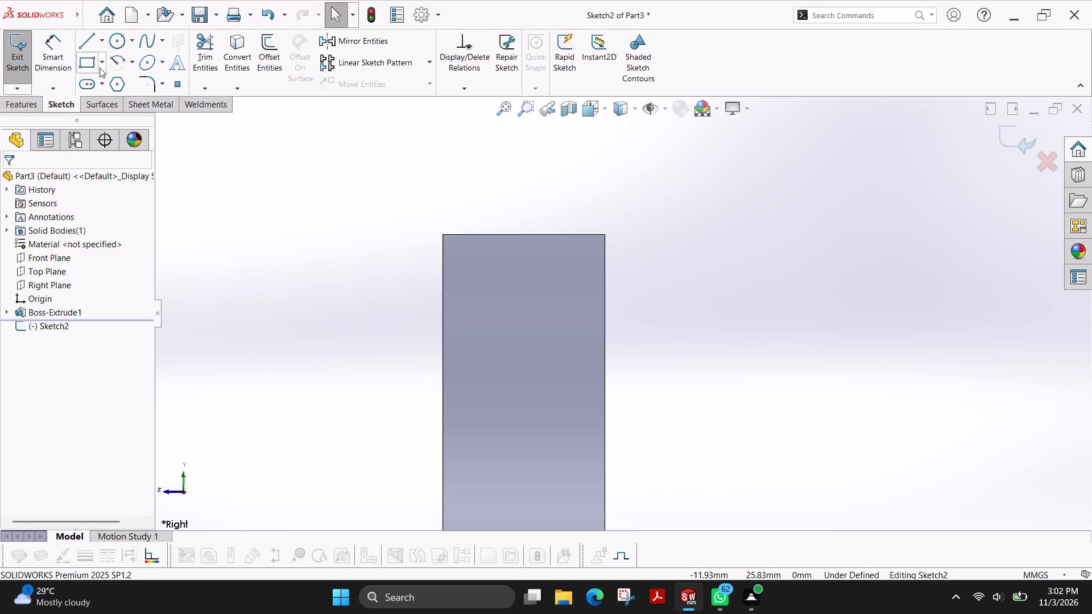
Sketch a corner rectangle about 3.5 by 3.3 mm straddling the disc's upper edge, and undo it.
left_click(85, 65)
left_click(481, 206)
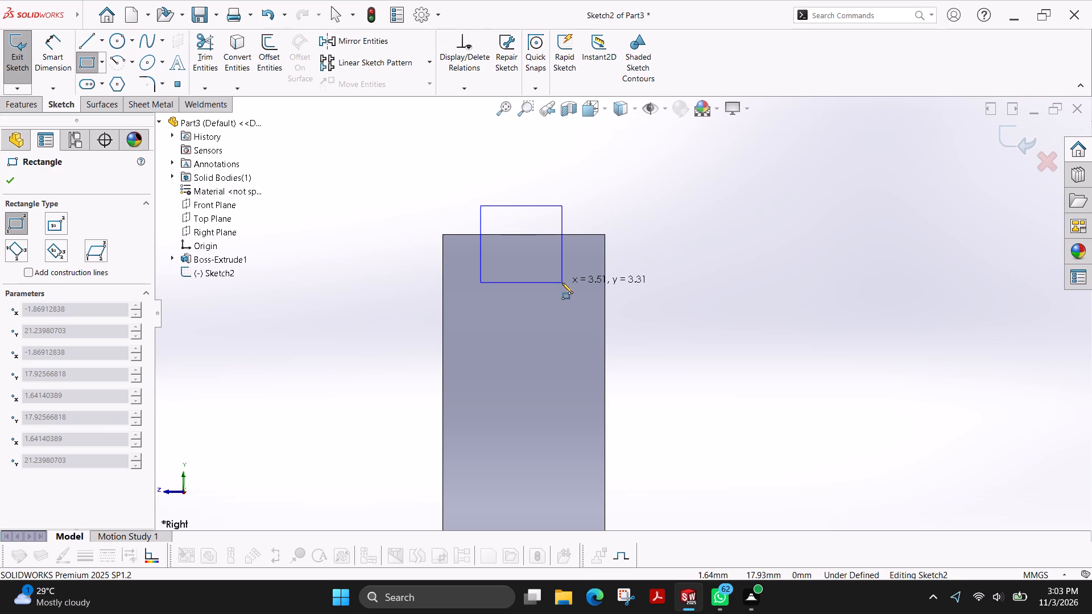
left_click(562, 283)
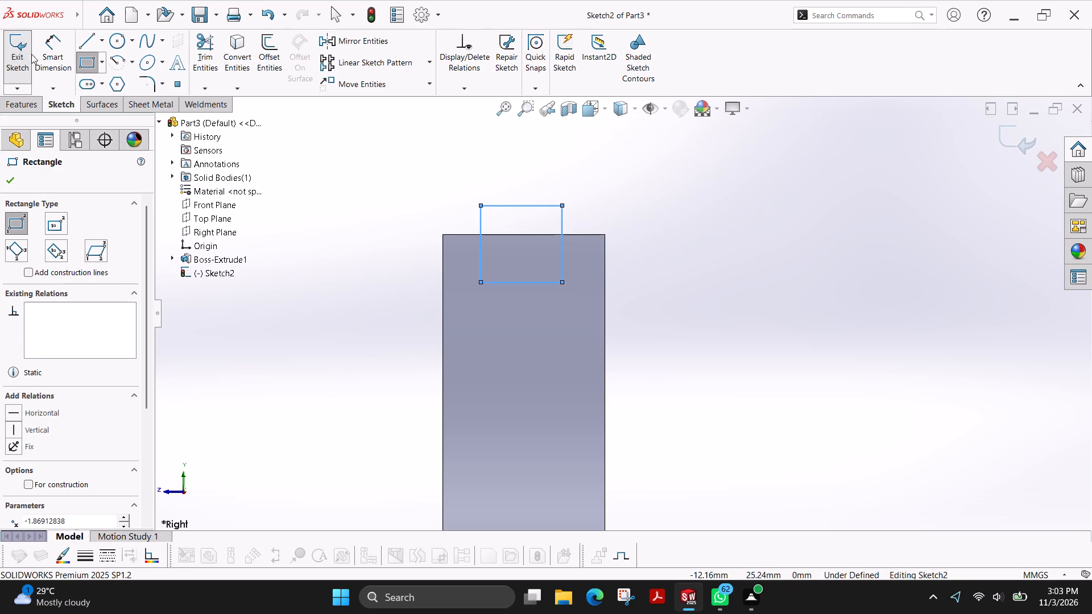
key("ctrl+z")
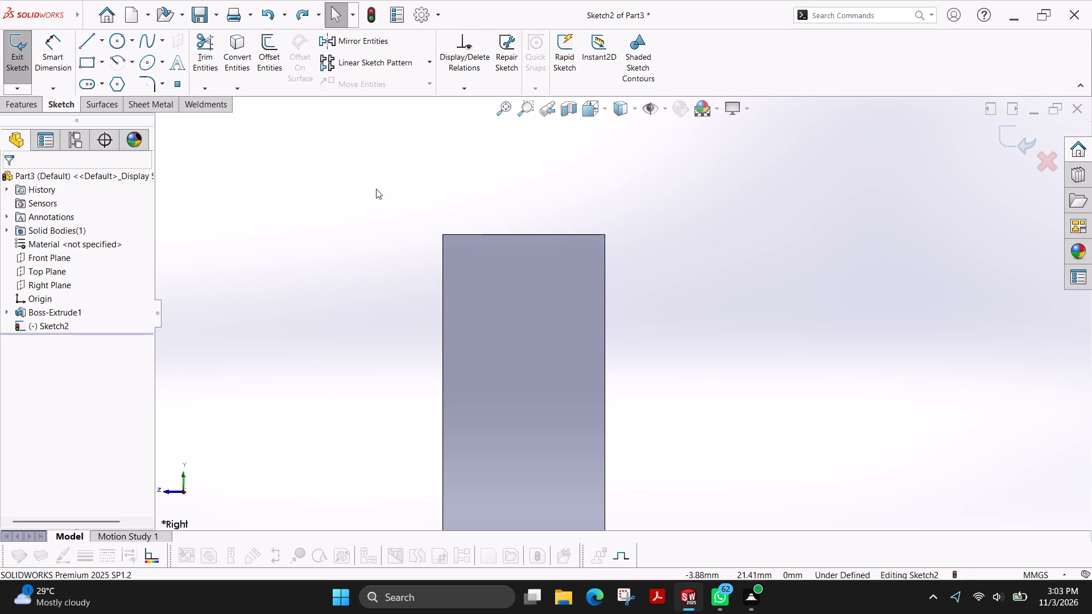
Sketch a corner rectangle about 2.4 mm high inside the disc's profile, with its top side on the disc's upper edge.
left_click(100, 69)
left_click(91, 69)
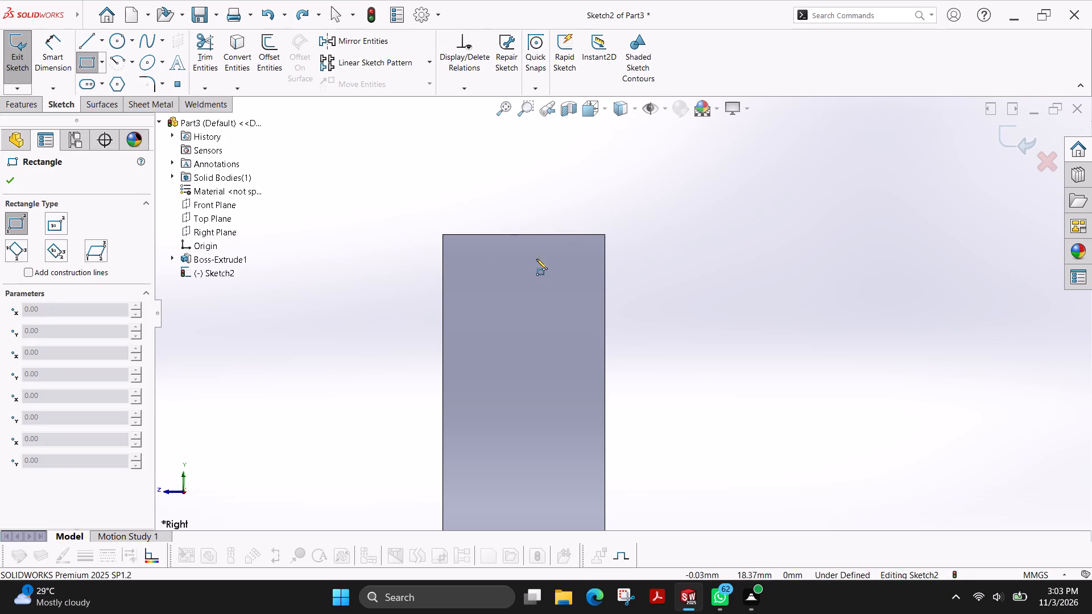
left_click(475, 234)
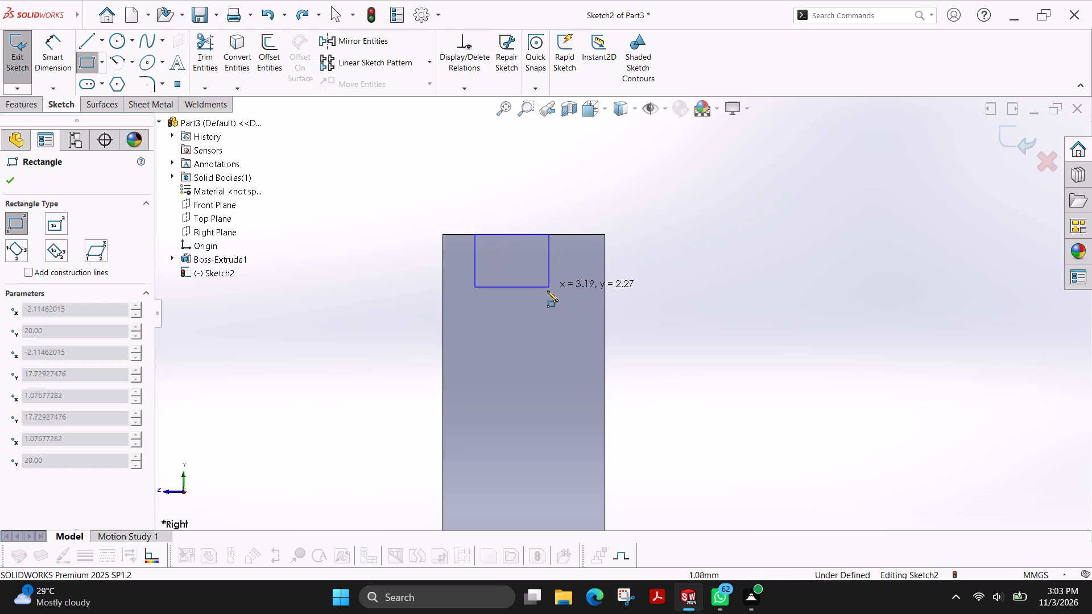
left_click(560, 291)
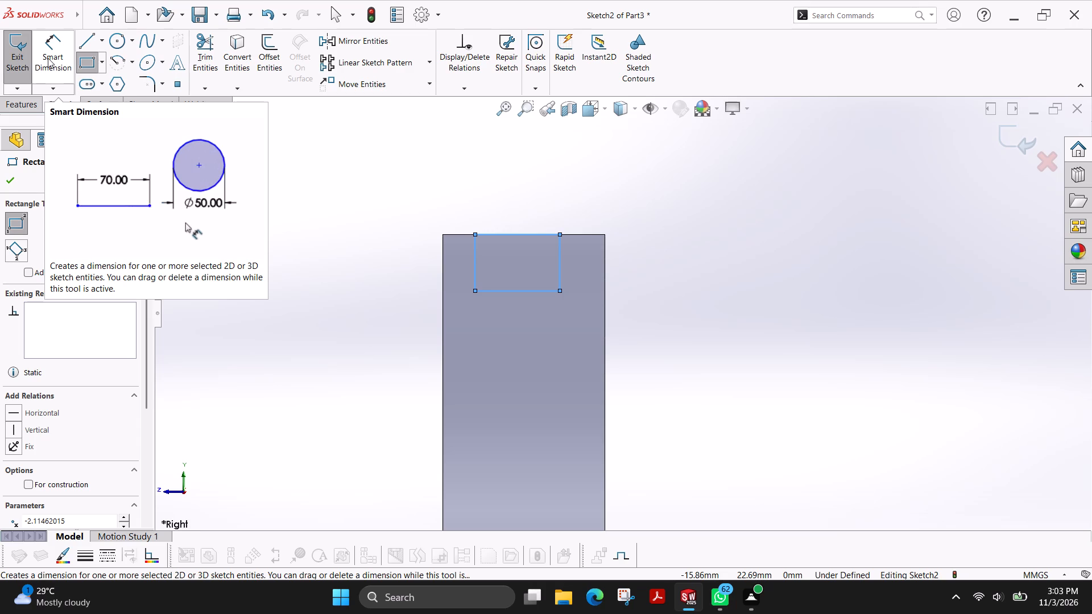
Dimension the rectangle's height as 2.5 mm.
left_click(48, 58)
left_click(562, 264)
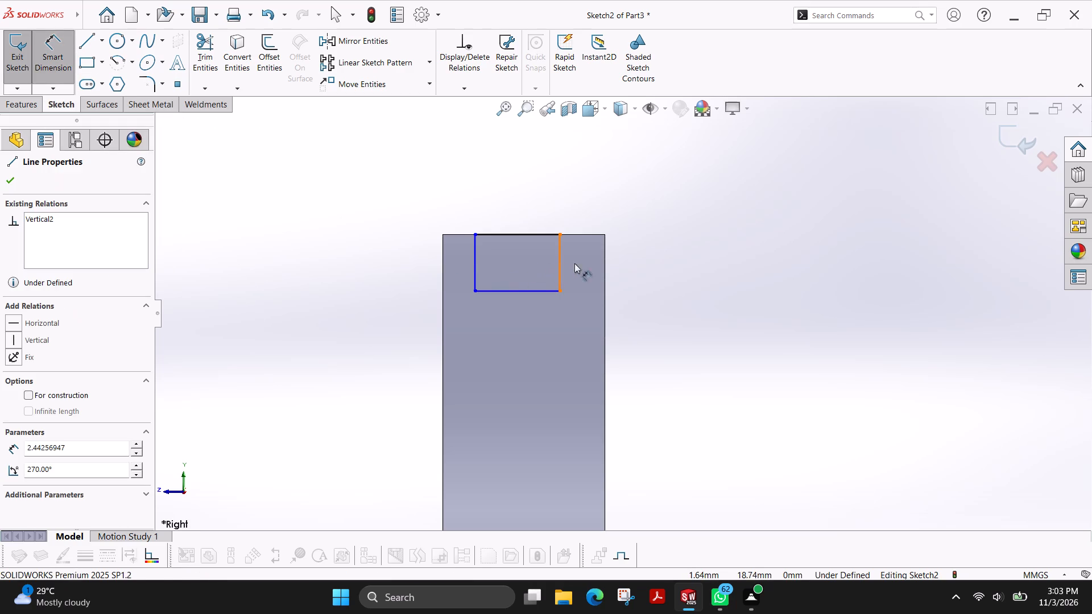
left_click(640, 260)
type("2.5")
key("Return")
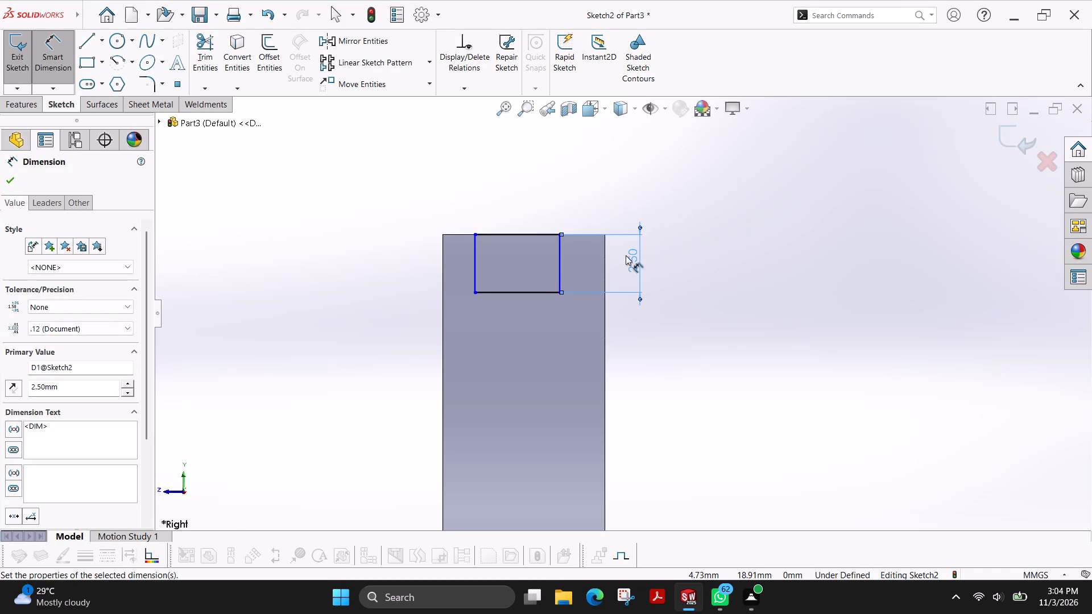
Dimension each vertical side of the rectangle 2 mm from the disc's adjacent side edge.
left_click(474, 260)
left_click(443, 271)
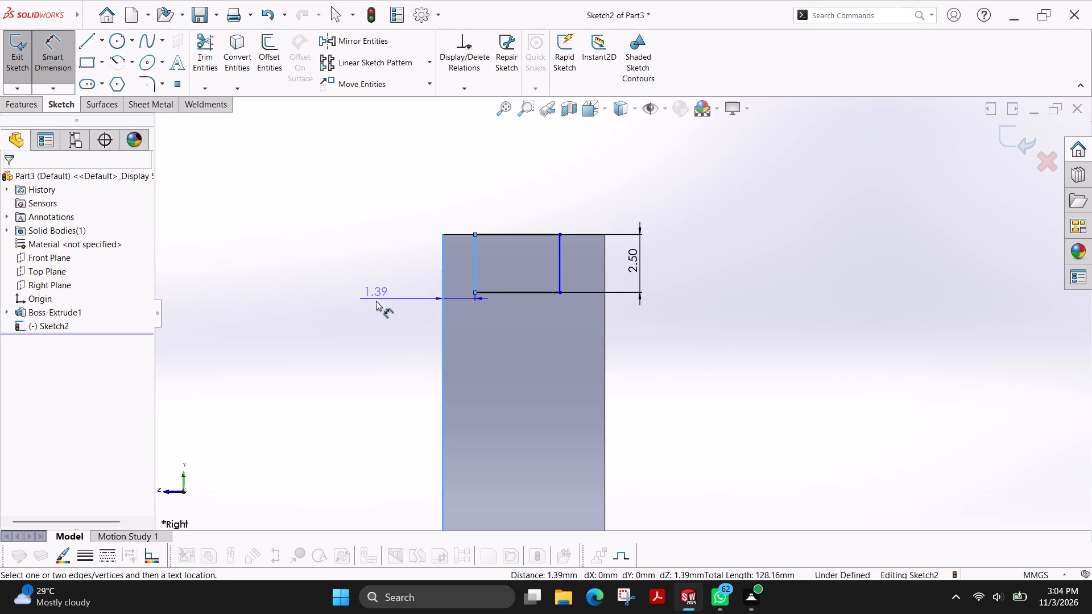
left_click(374, 302)
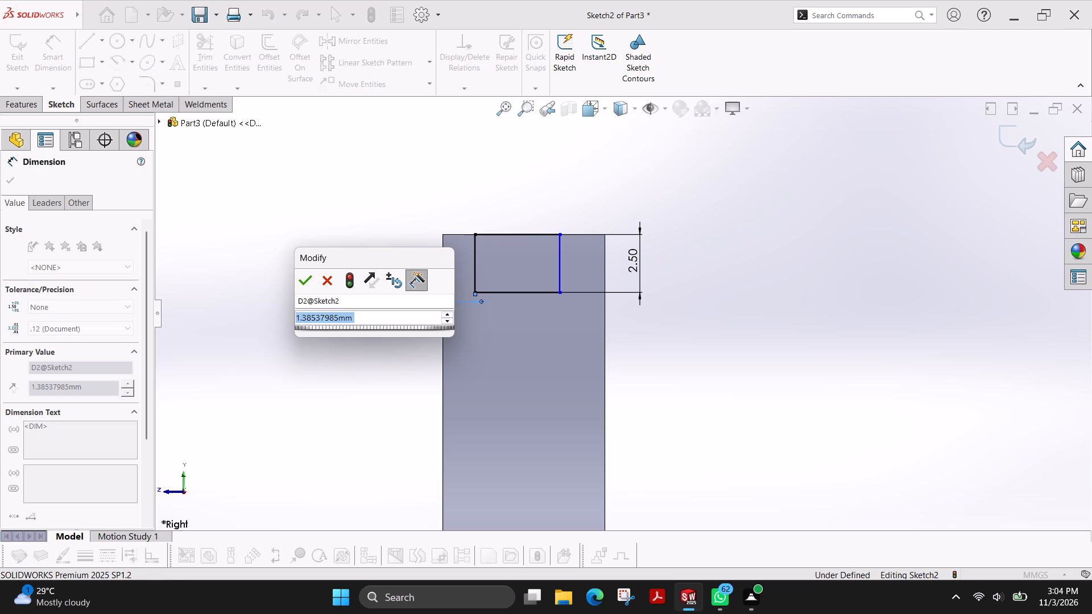
key("2")
key("Return")
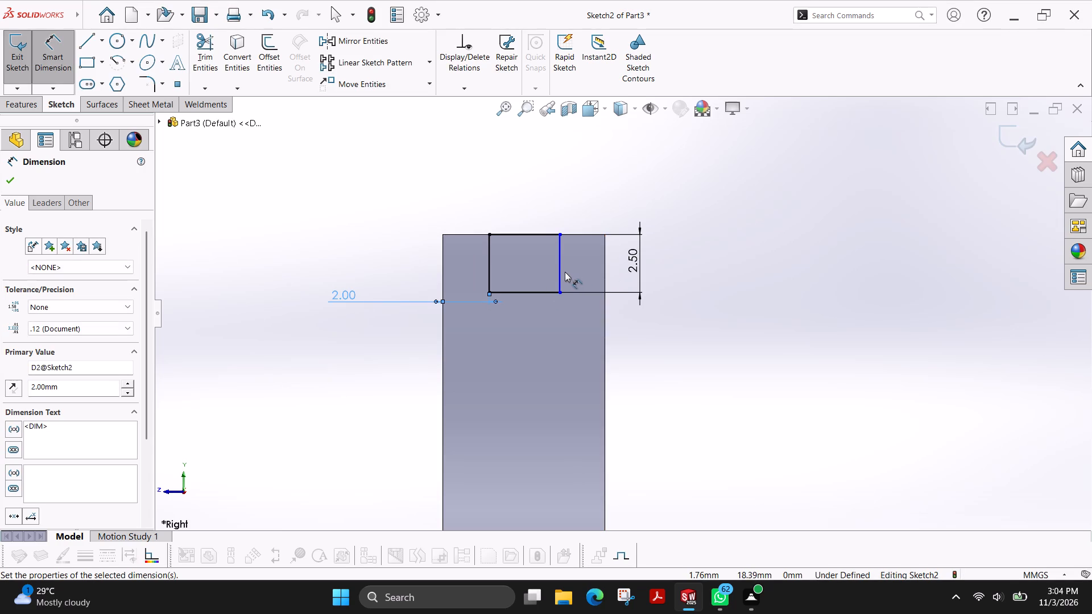
left_click(558, 274)
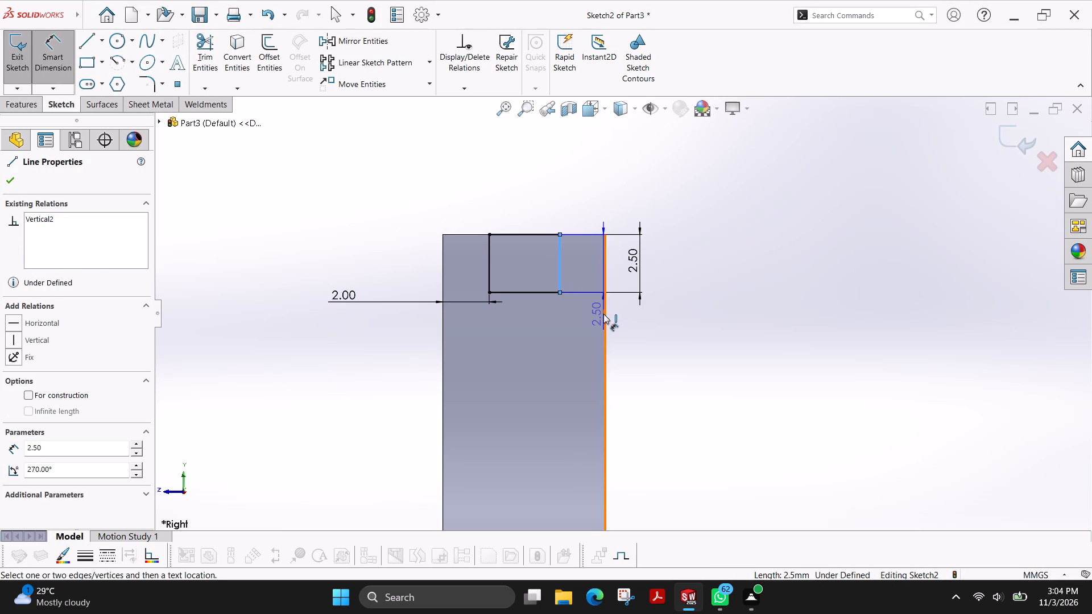
left_click(603, 314)
left_click(694, 320)
key("2")
key("Return")
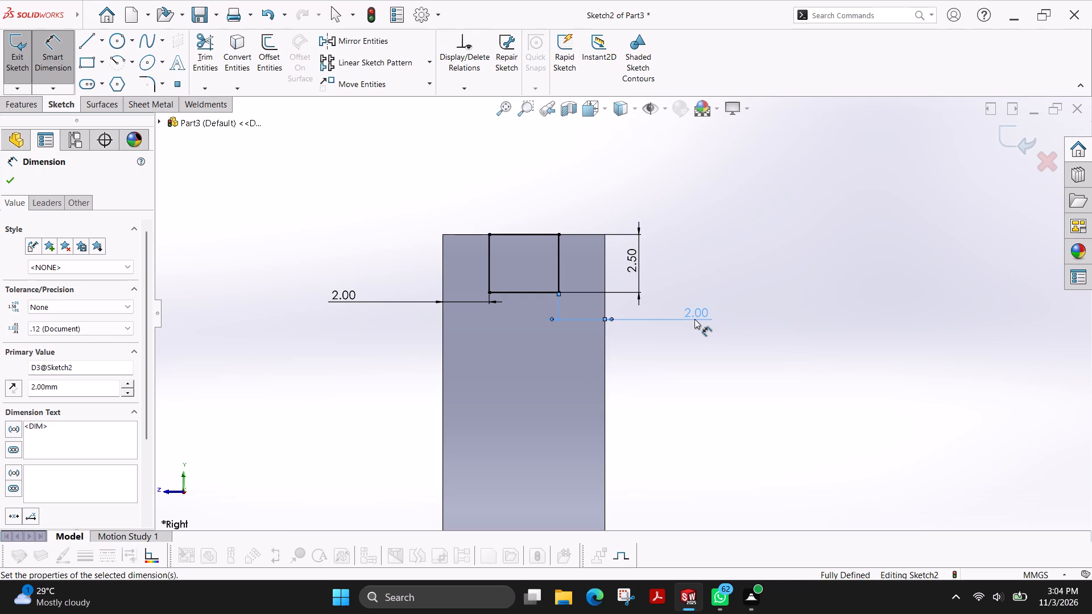
left_click(527, 293)
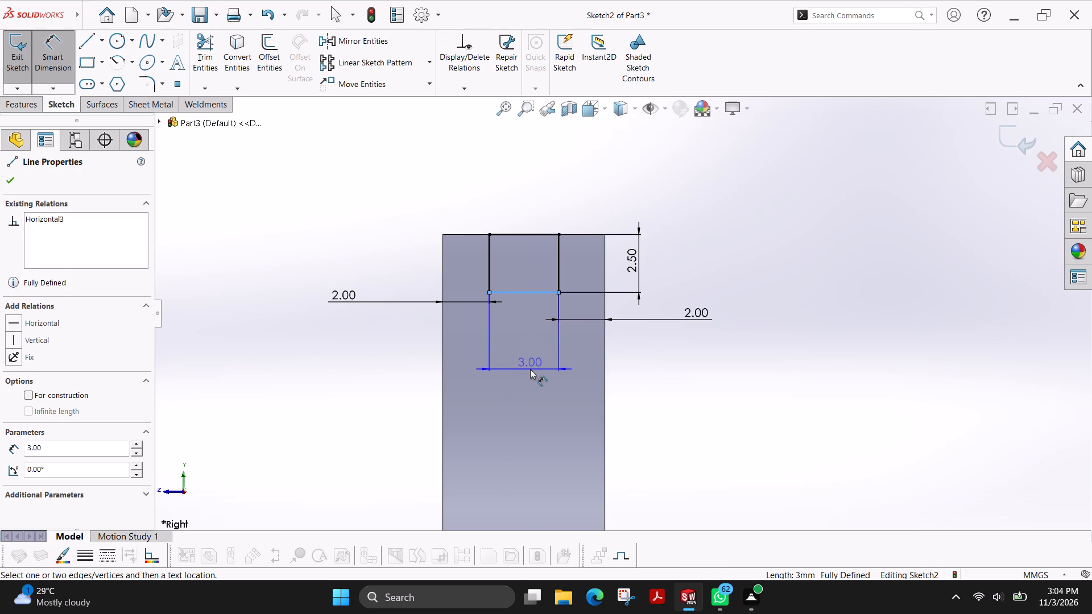
key("Escape")
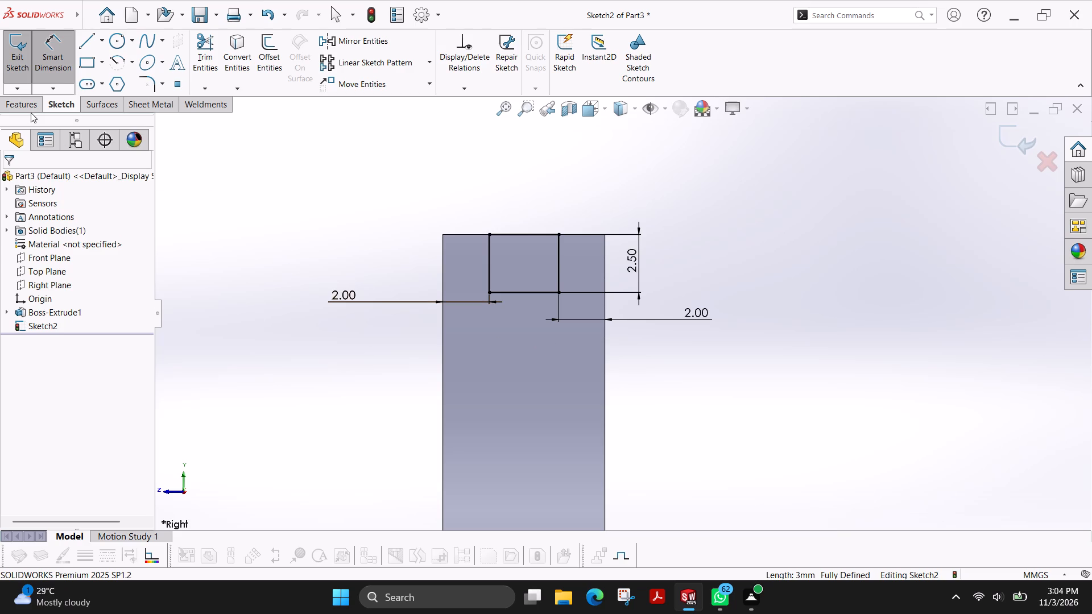
Sketch a horizontal line through the origin, extending beyond both sides of the disc's profile.
scroll(331, 291, "up", 6)
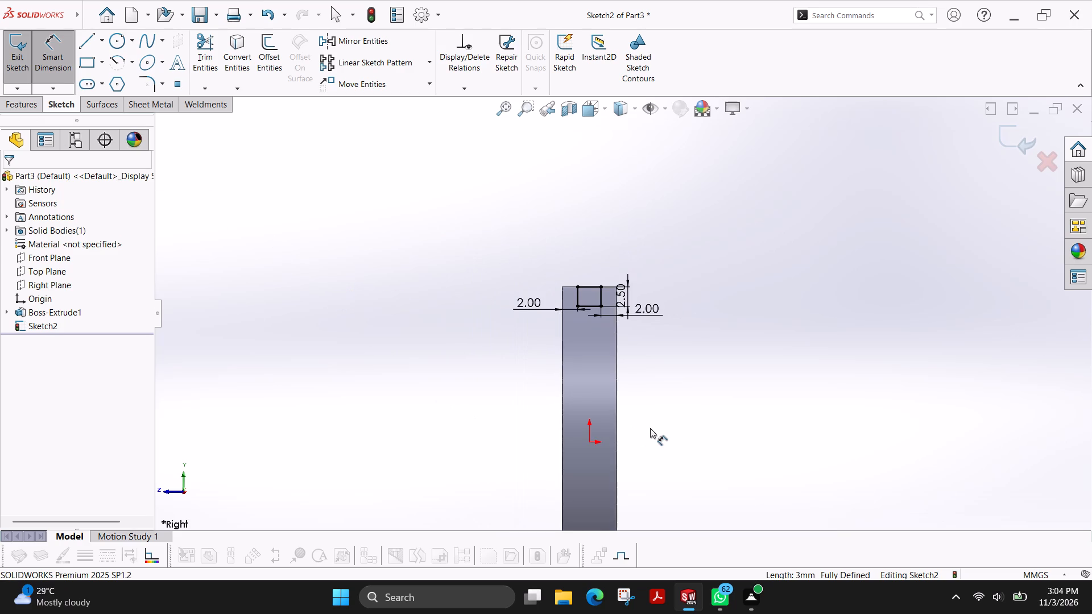
scroll(650, 428, "up", 2)
left_click(91, 38)
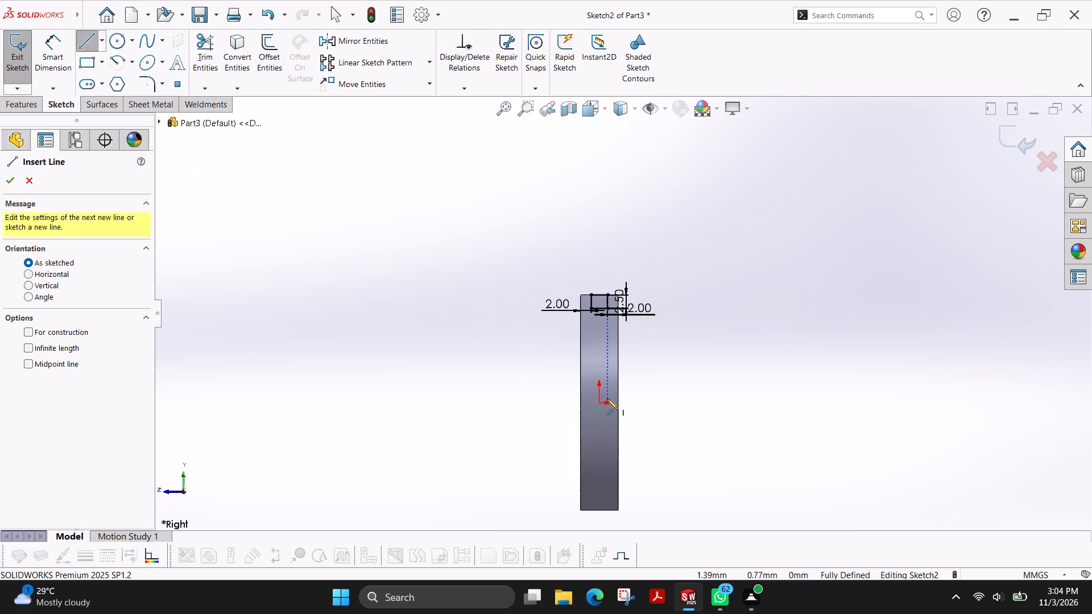
left_click(520, 405)
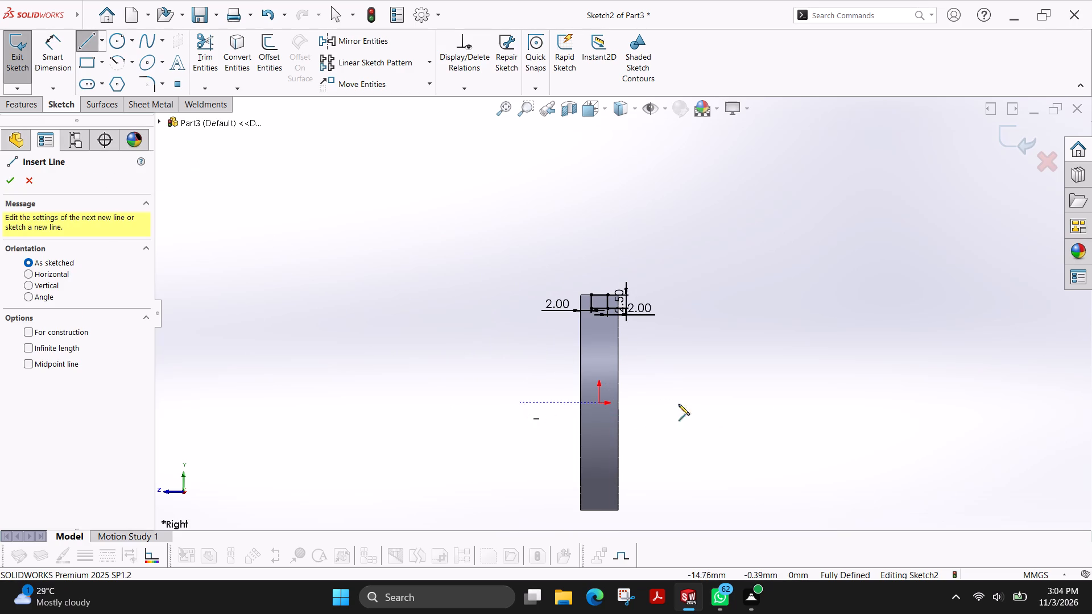
left_click(787, 406)
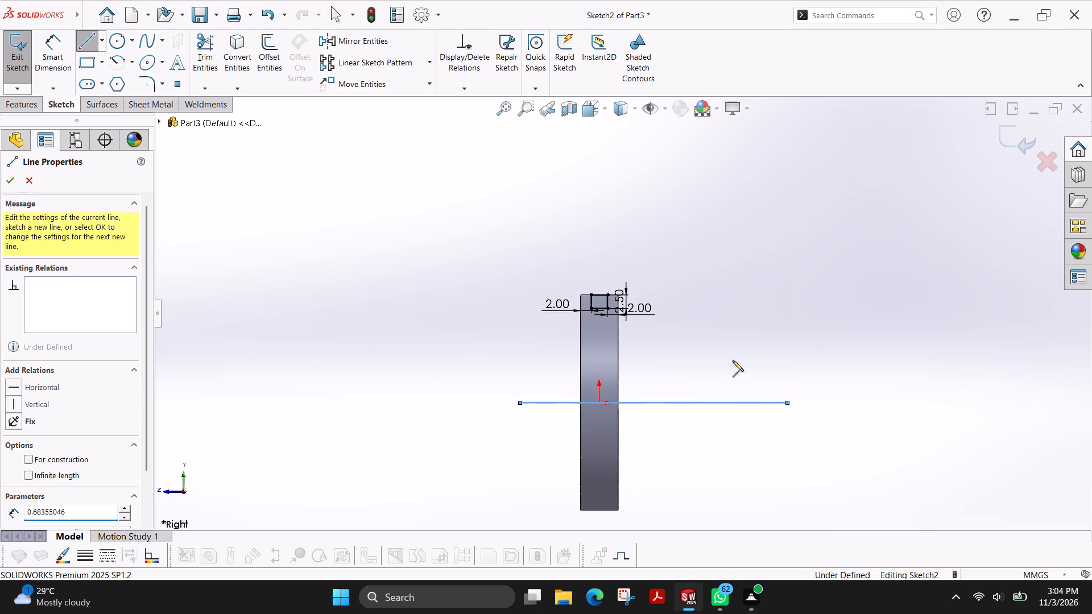
key("Escape")
Make a 360-degree revolved cut of the rectangular contour about the horizontal line through the origin, with Thin Feature turned off.
left_click(37, 104)
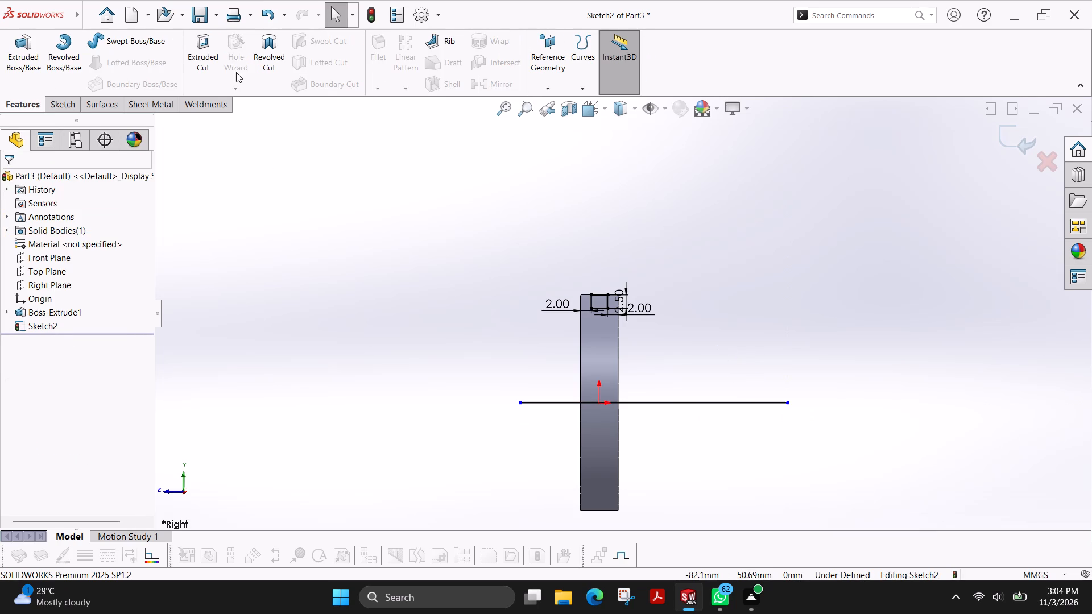
left_click(269, 60)
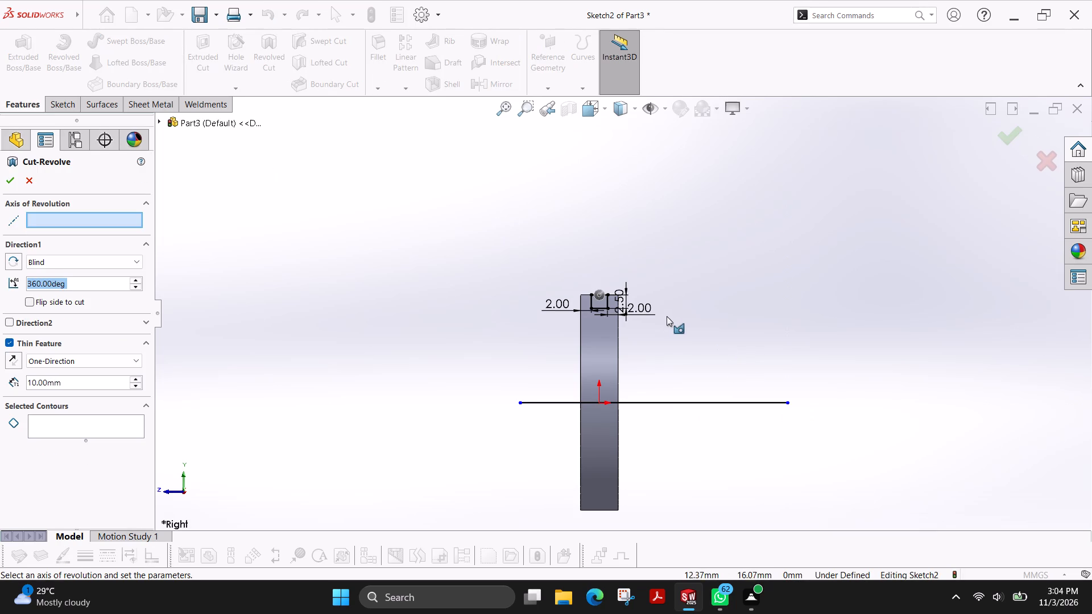
scroll(667, 318, "down", 4)
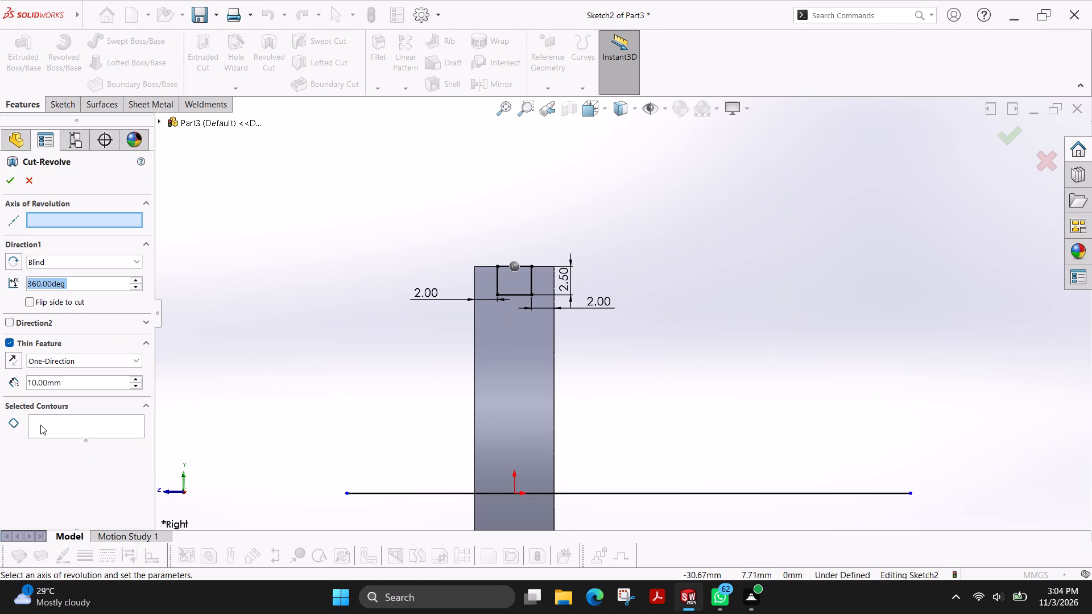
left_click(40, 425)
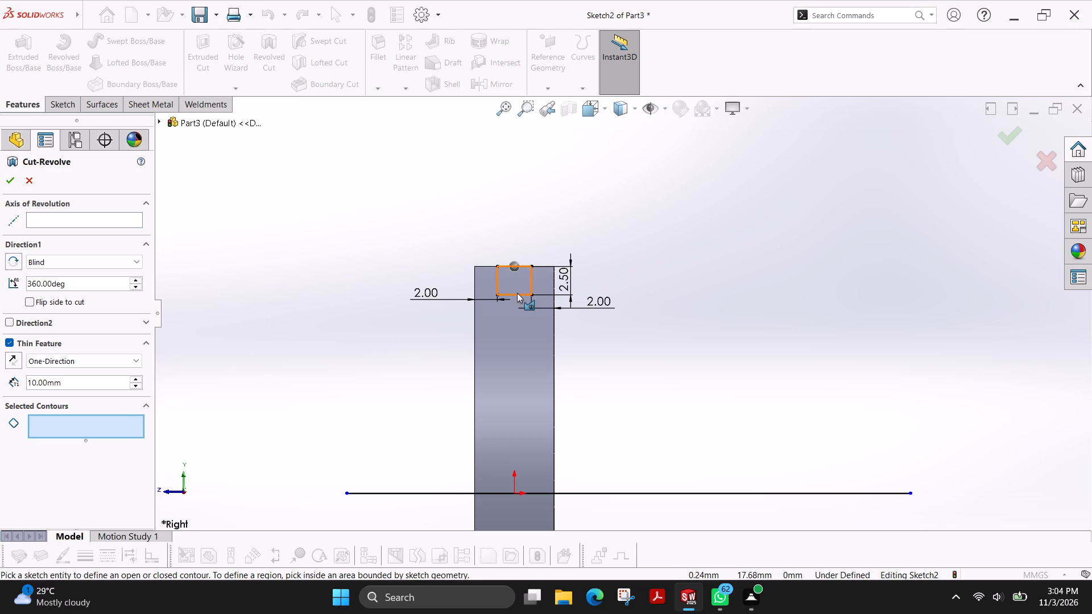
left_click(517, 293)
scroll(362, 424, "up", 1)
scroll(255, 332, "up", 1)
left_click(114, 222)
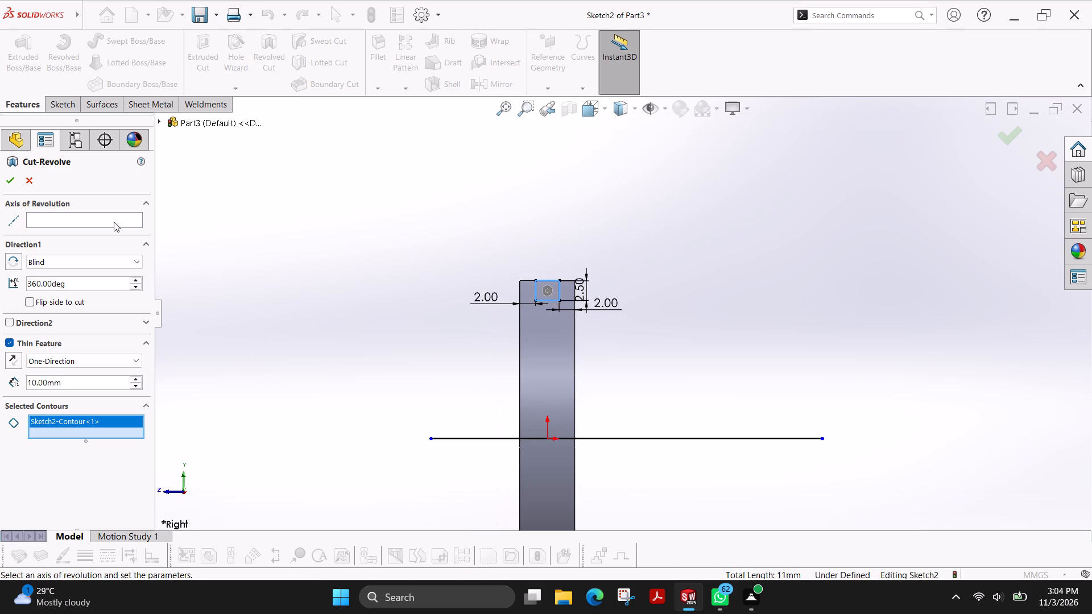
left_click(477, 437)
middle_click_drag(345, 312, 377, 322)
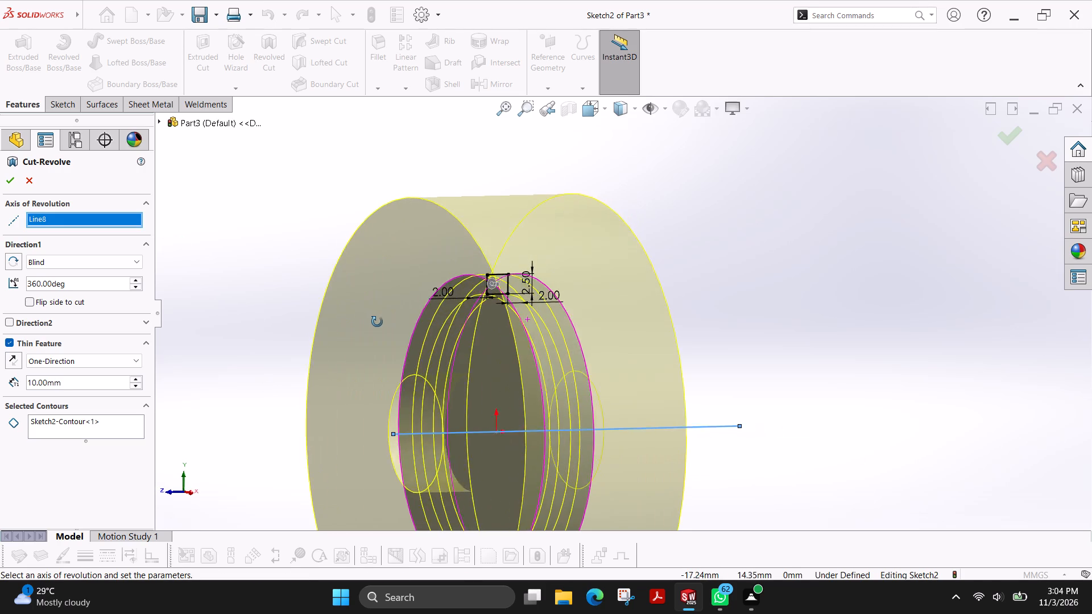
middle_click_drag(377, 322, 382, 324)
scroll(382, 324, "up", 2)
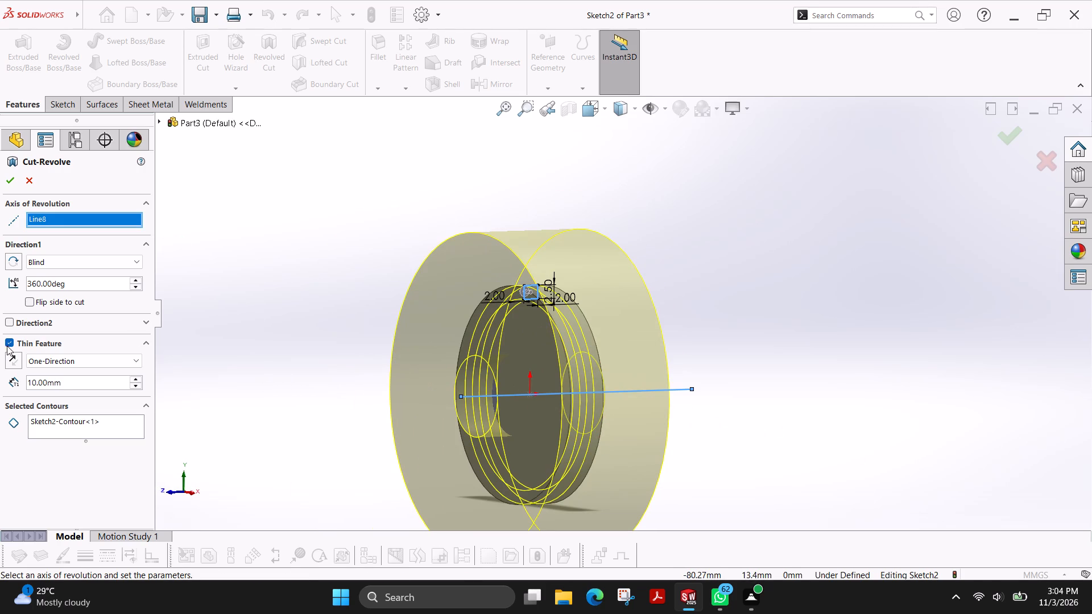
left_click(10, 345)
scroll(519, 413, "down", 1)
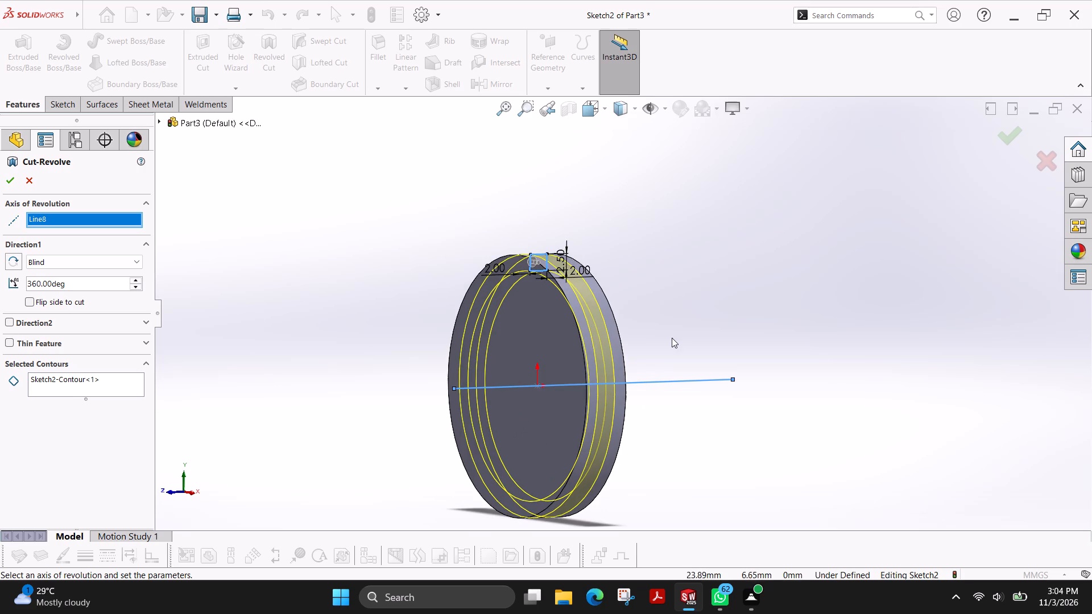
middle_click_drag(672, 338, 697, 445)
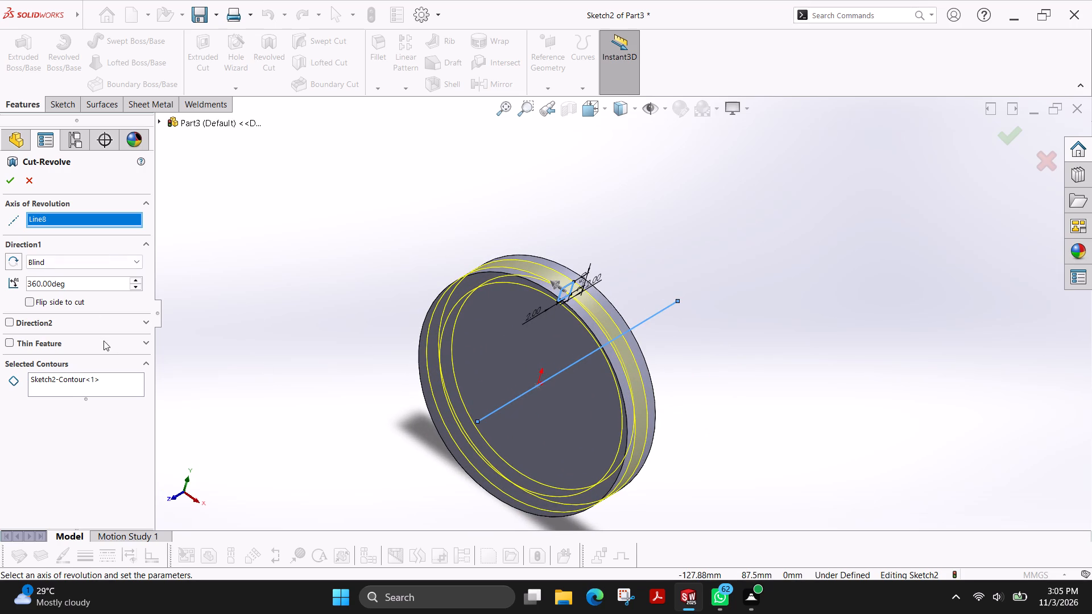
left_click(10, 177)
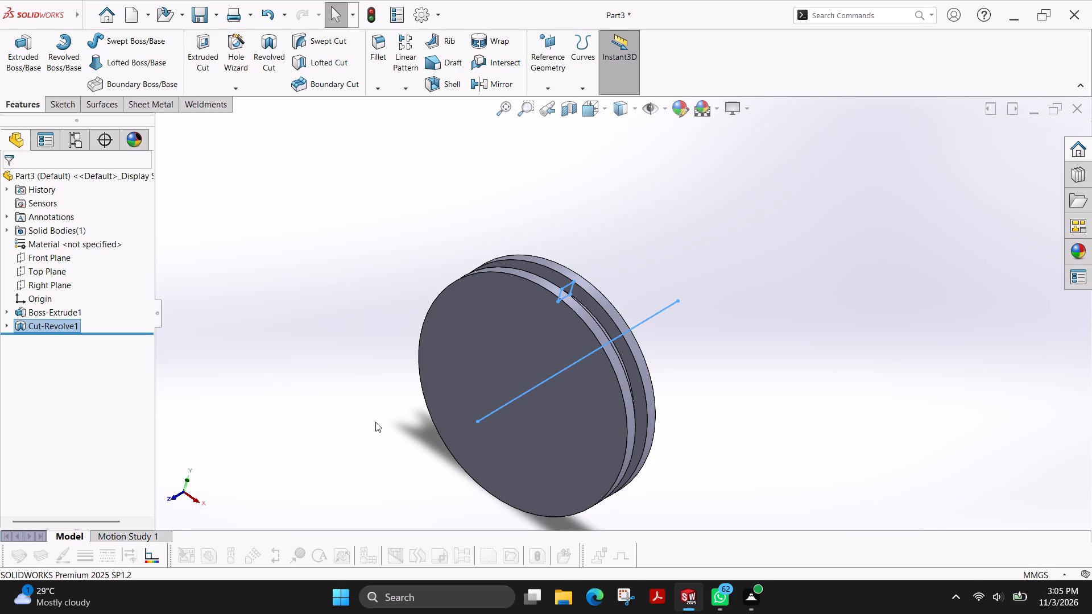
Start a sketch on the disc's flat face and draw a circle about 4.5 mm in diameter, level with and about 9.8 mm left of the origin.
middle_click_drag(407, 447, 444, 406)
key("Escape")
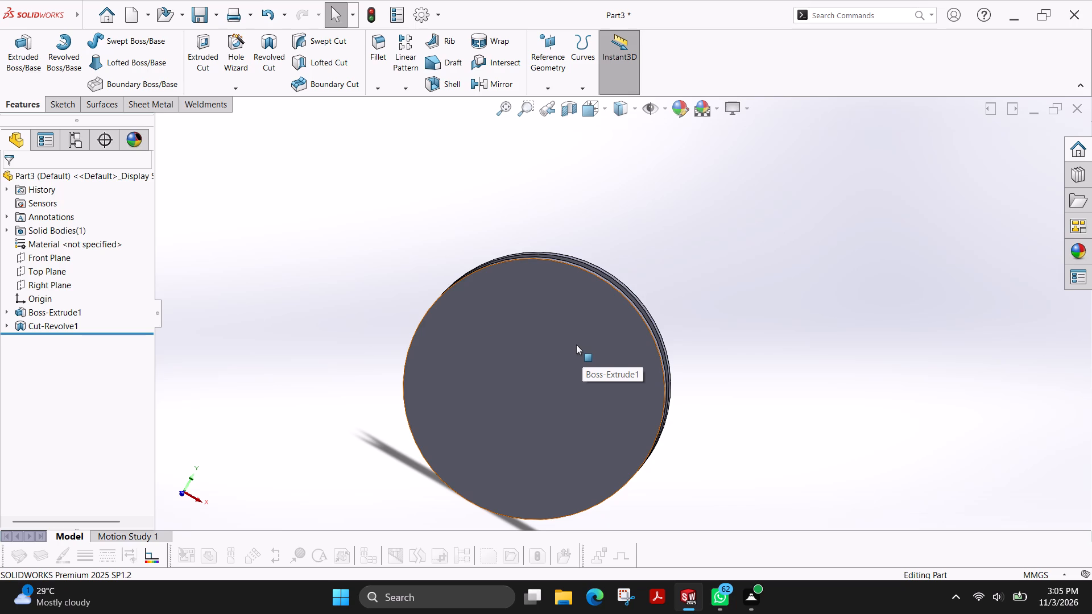
left_click(576, 345)
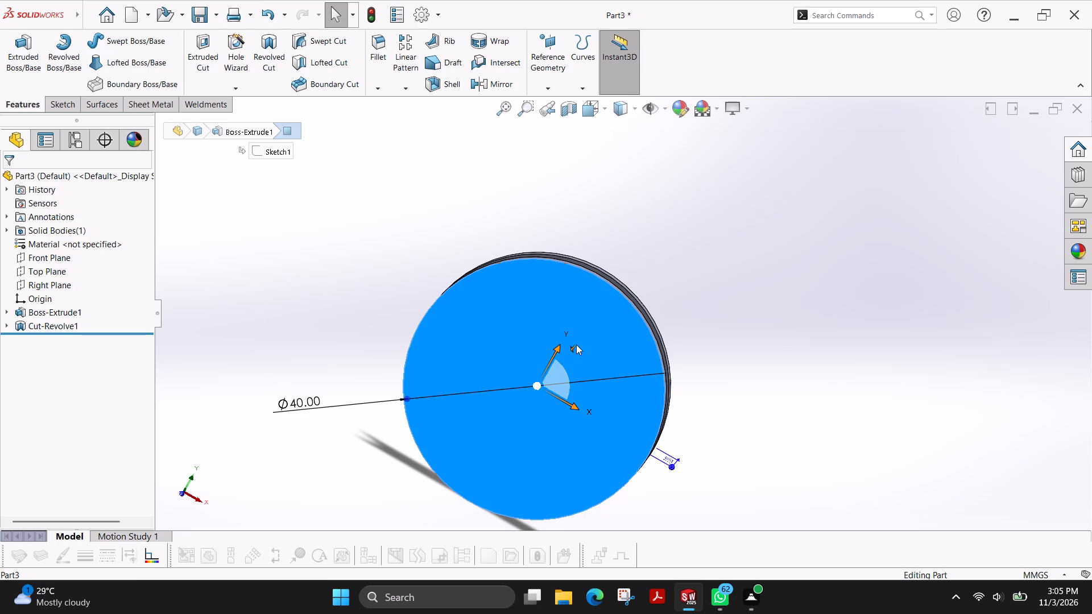
left_click(57, 110)
left_click(24, 48)
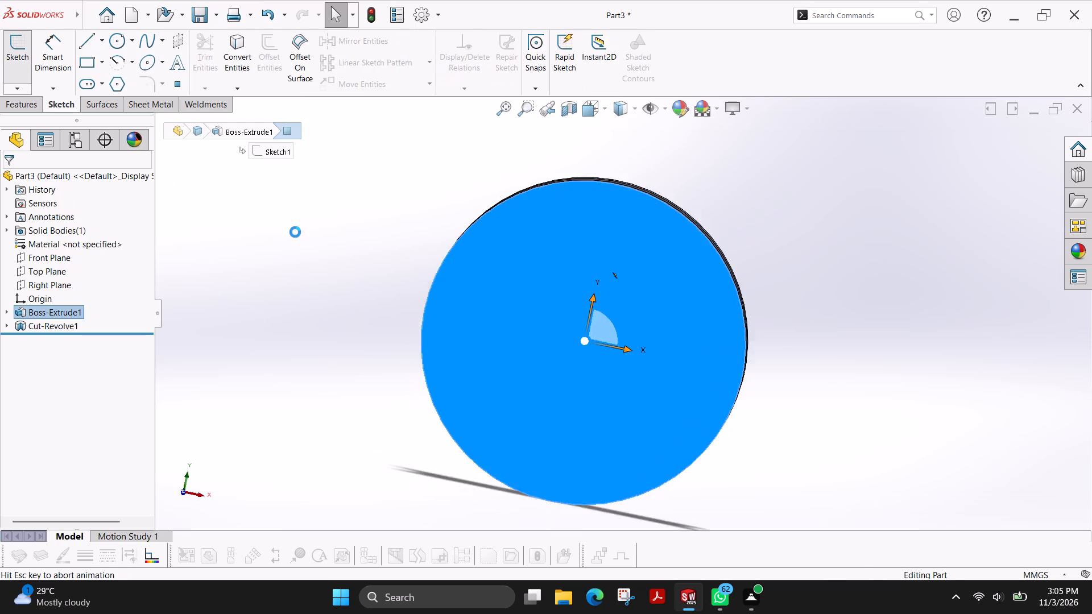
left_click(408, 159)
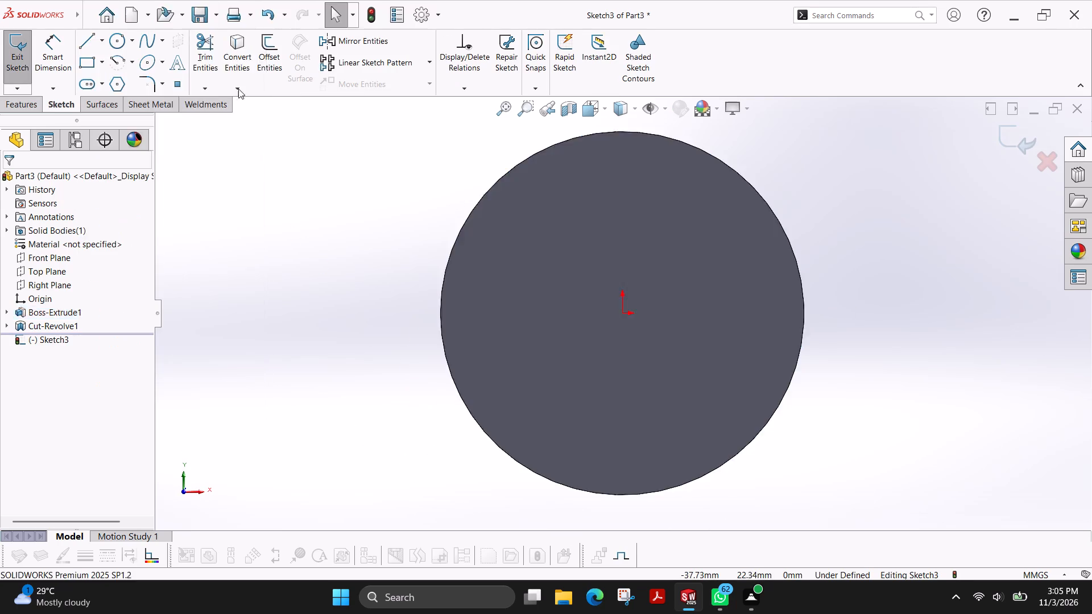
left_click(126, 42)
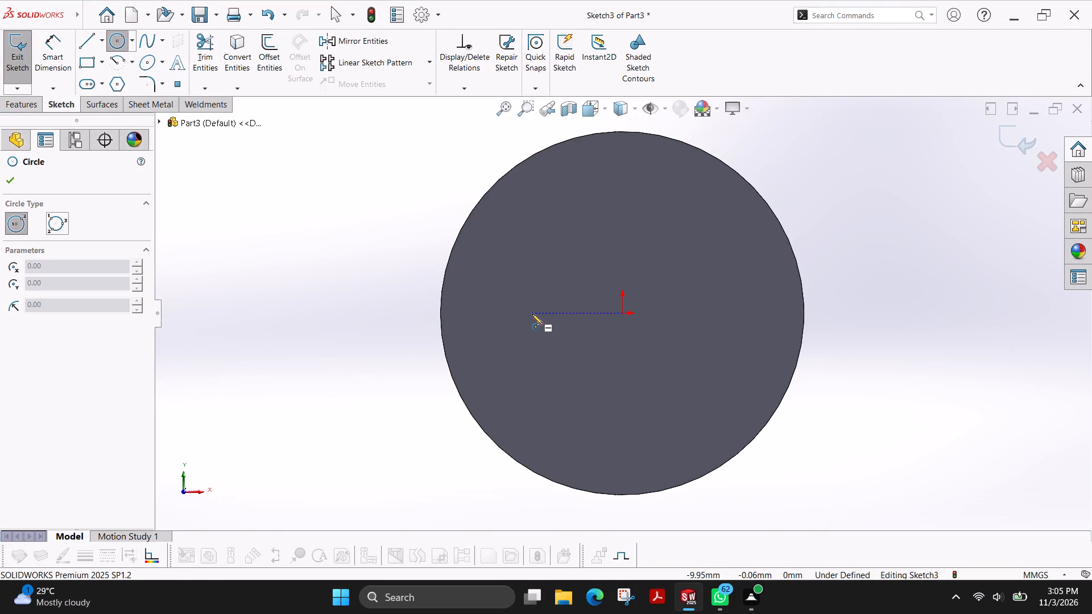
left_click(533, 314)
left_click(549, 301)
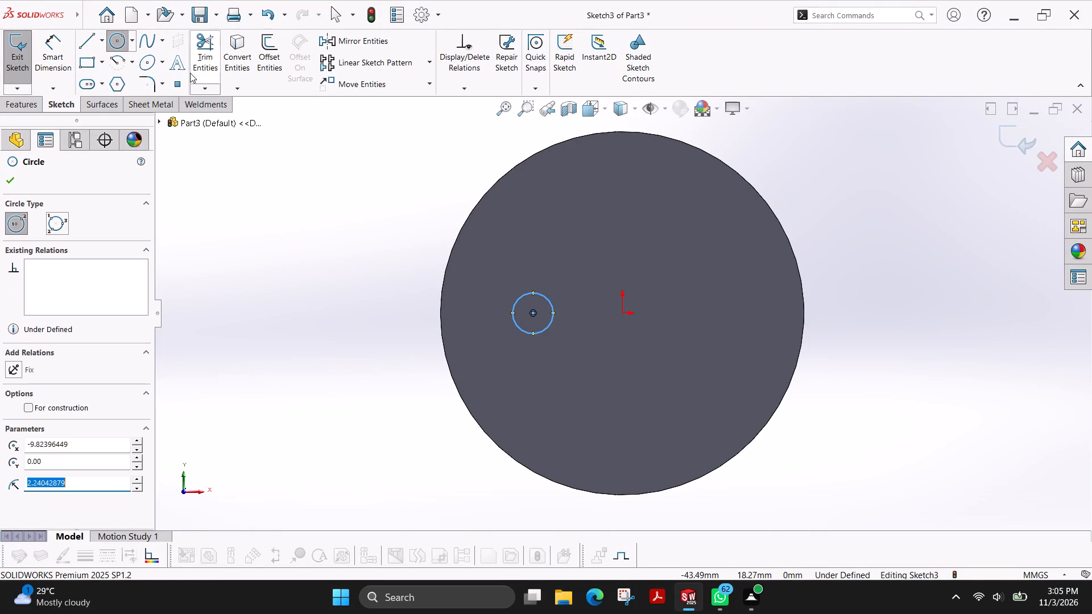
Dimension the circle's centre 10 mm horizontally from the origin.
left_click(40, 59)
left_click(535, 313)
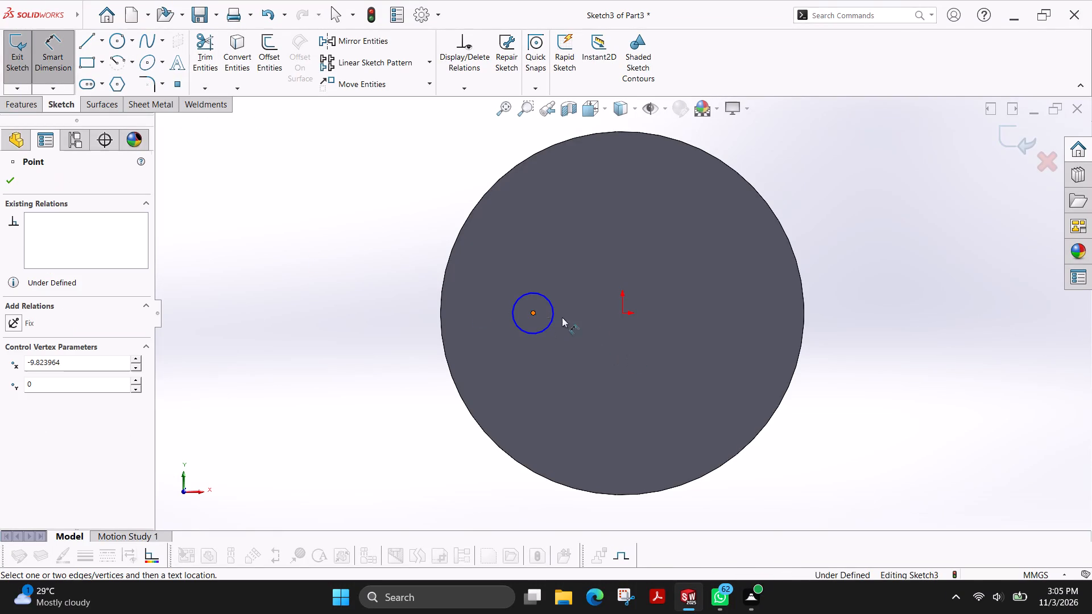
left_click(622, 312)
left_click(578, 509)
type("10")
key("Return")
Dimension the circle's diameter as 5 mm.
left_click(516, 298)
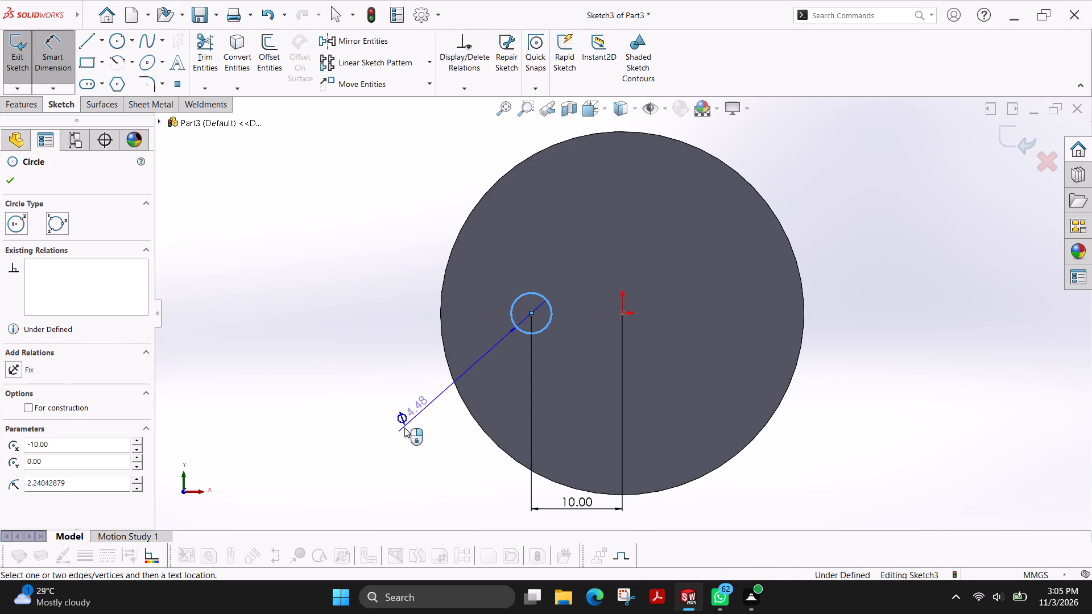
left_click(384, 449)
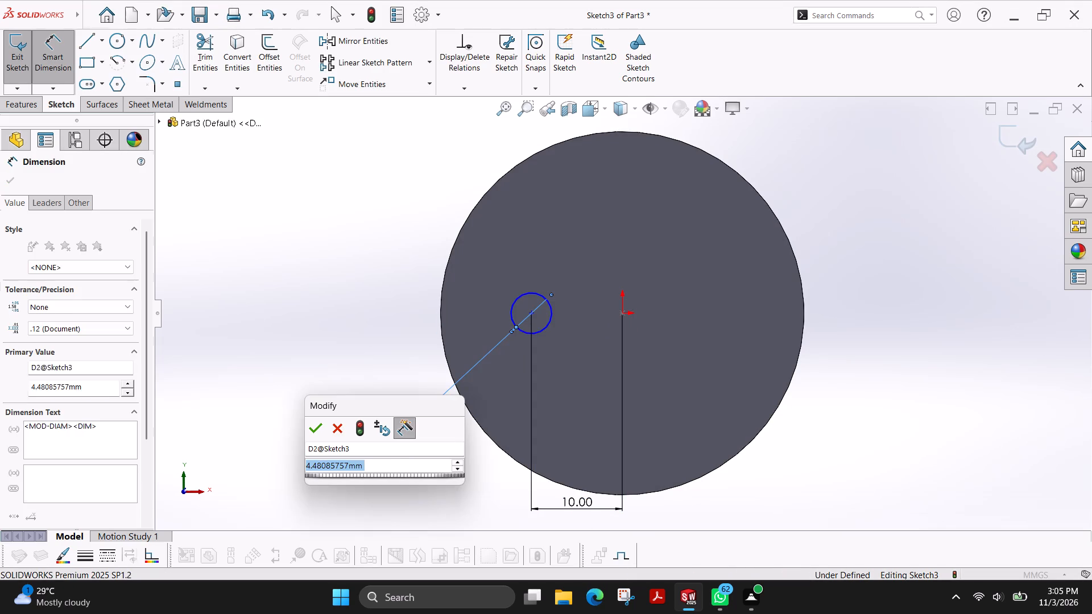
key("5")
key("Return")
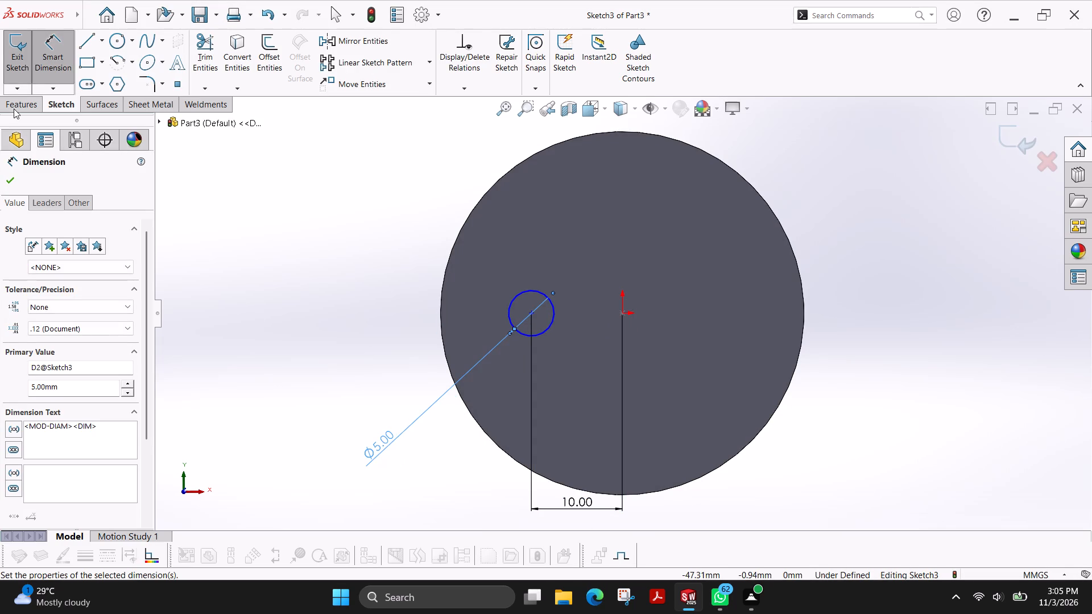
Extrude-cut the 5 mm circle through the disc with a blind depth of 47 mm.
left_click(14, 109)
left_click(192, 63)
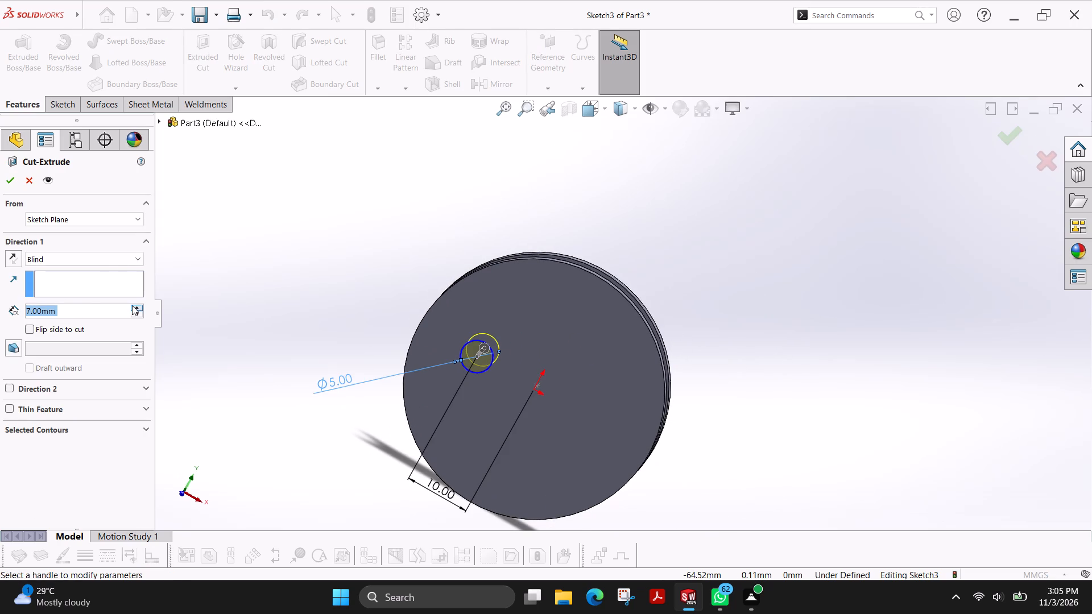
triple_click(132, 305)
left_click(132, 305)
left_click(11, 181)
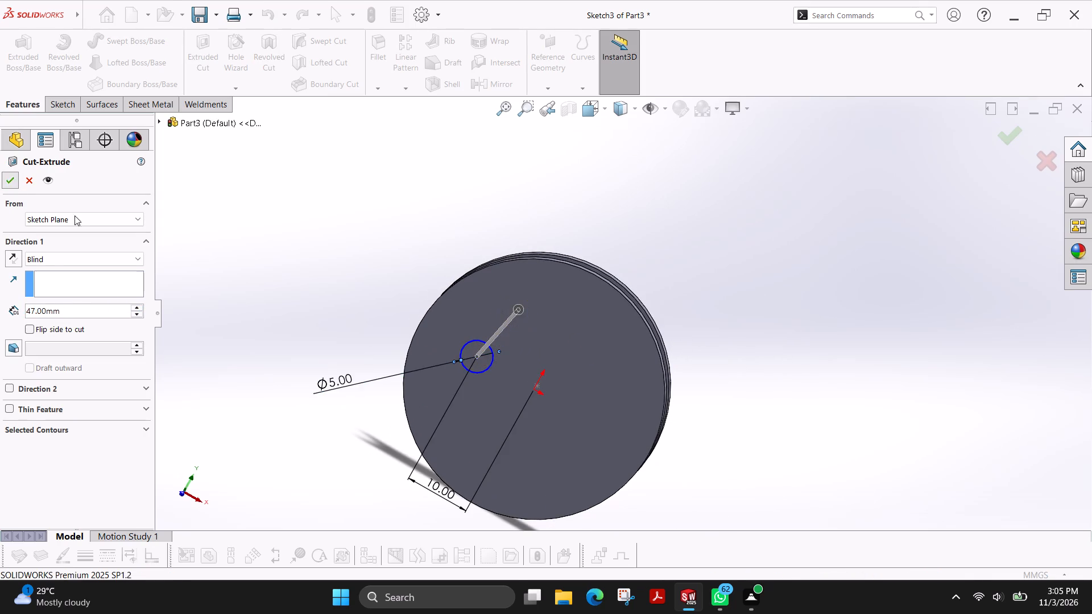
Start a new sketch on the same flat disc face and draw a circle of 2.5 mm radius coinciding with the hole's edge.
left_click(594, 367)
left_click(83, 106)
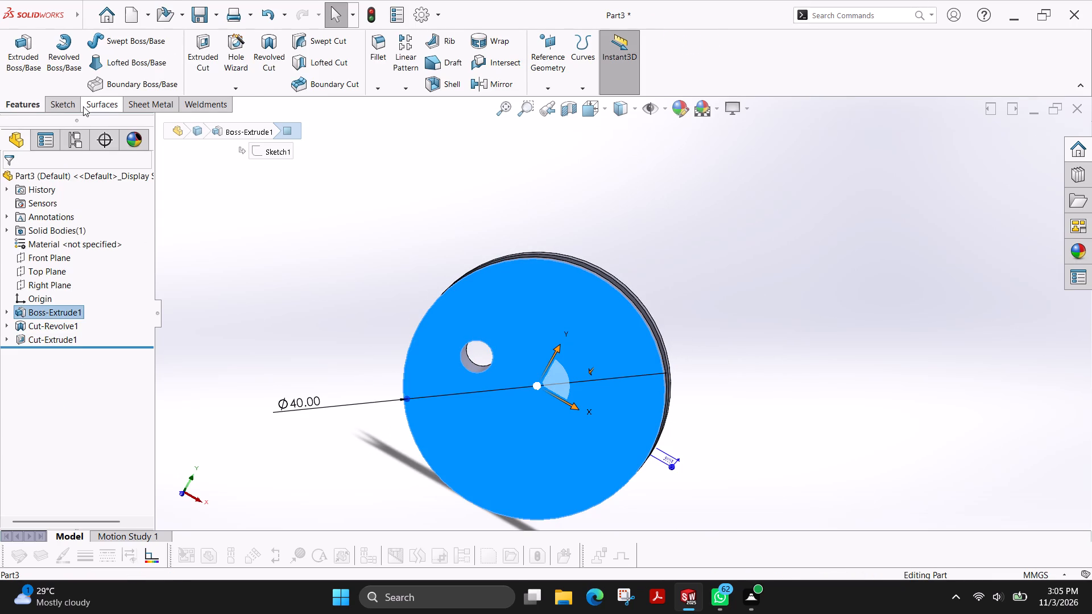
left_click(67, 99)
left_click(91, 106)
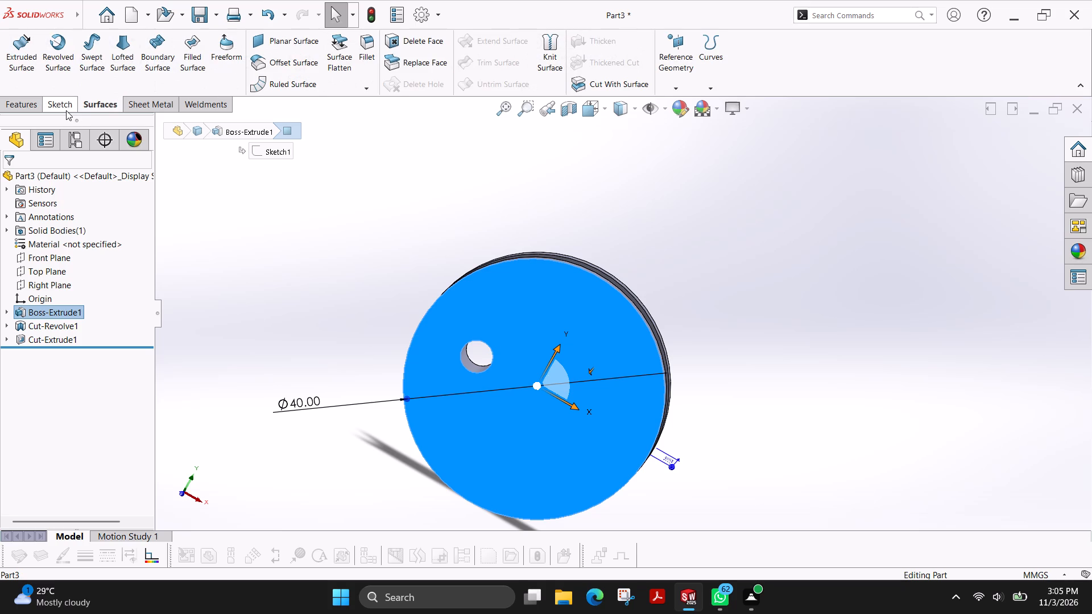
left_click(66, 110)
left_click(89, 101)
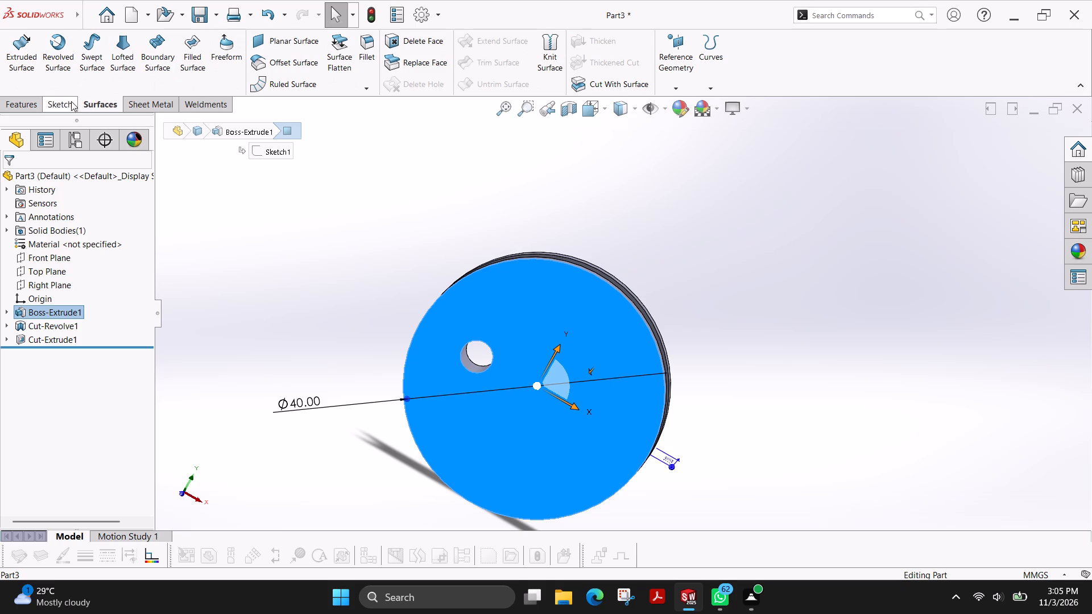
left_click(71, 101)
left_click(14, 52)
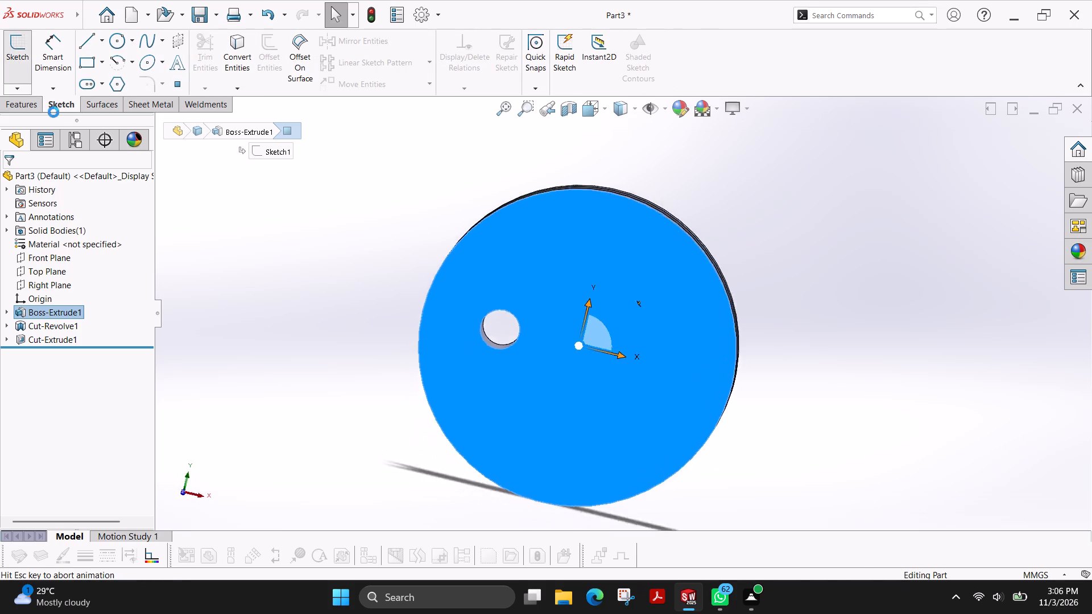
scroll(646, 271, "down", 1)
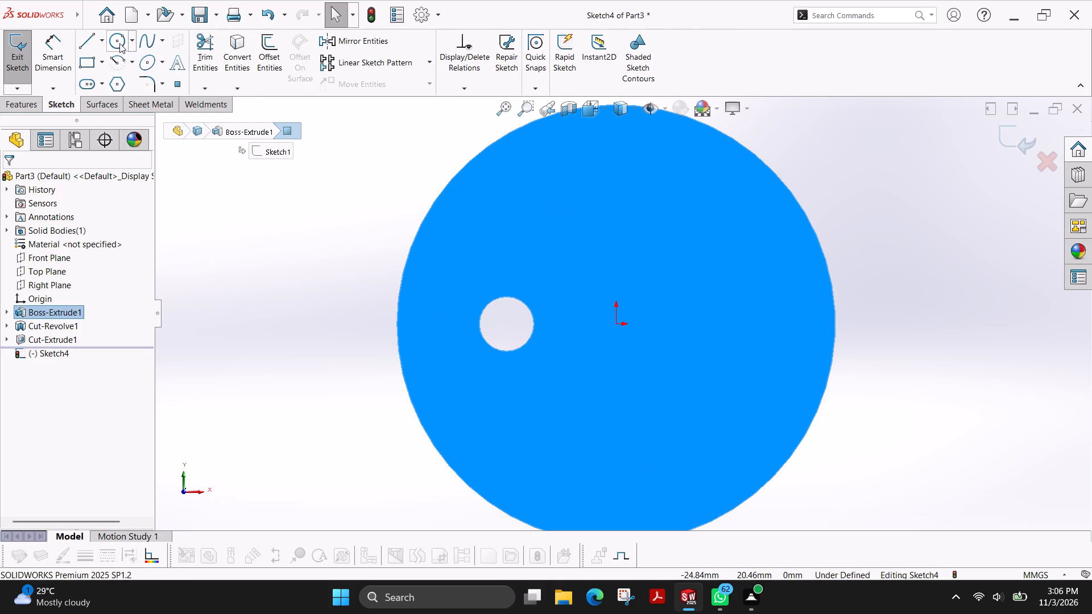
left_click(119, 43)
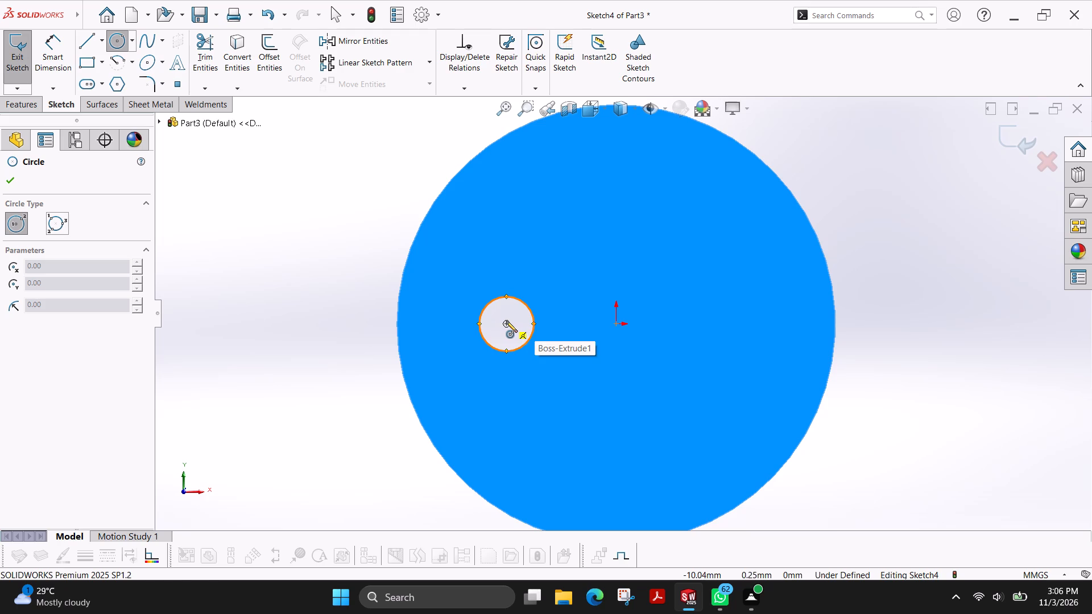
left_click(506, 323)
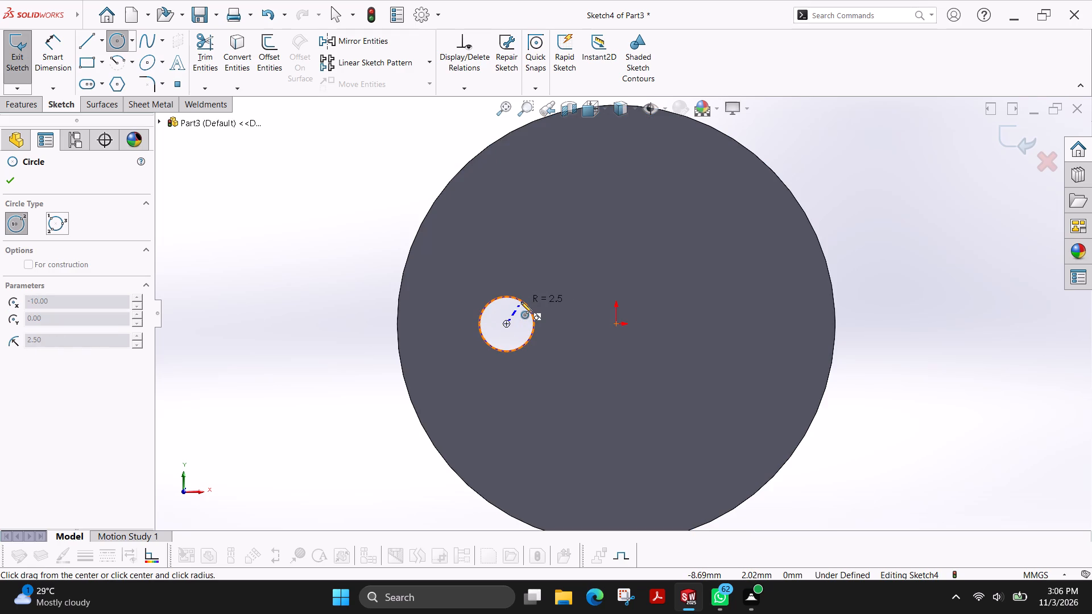
left_click(521, 302)
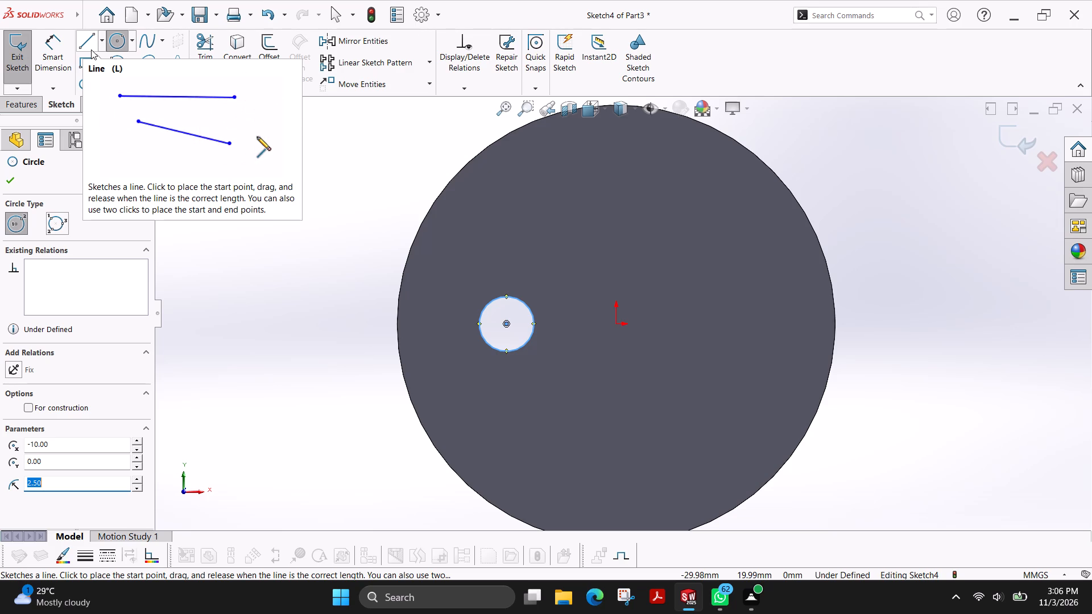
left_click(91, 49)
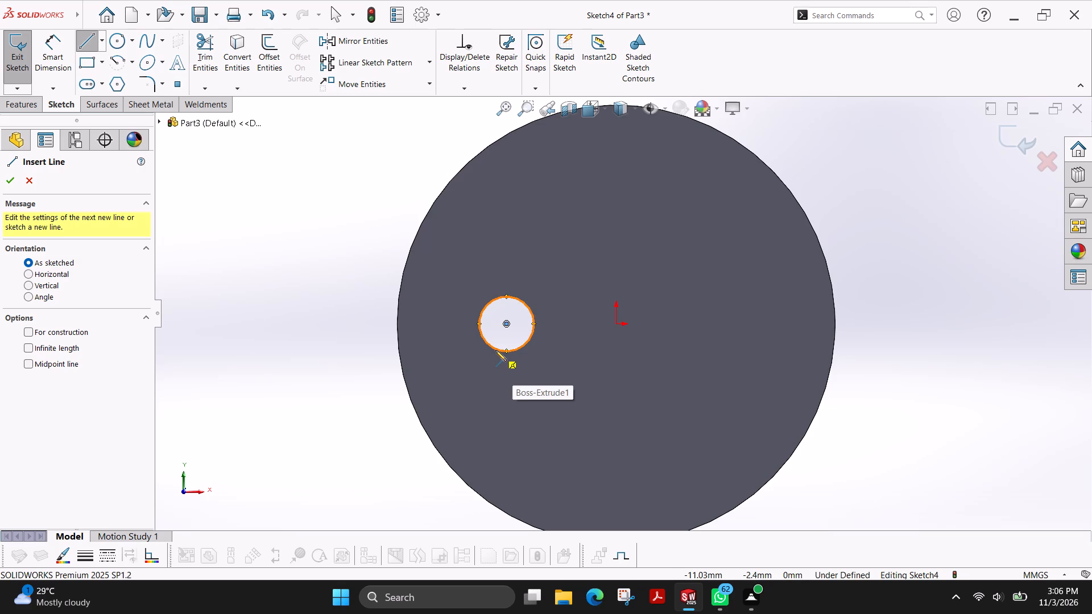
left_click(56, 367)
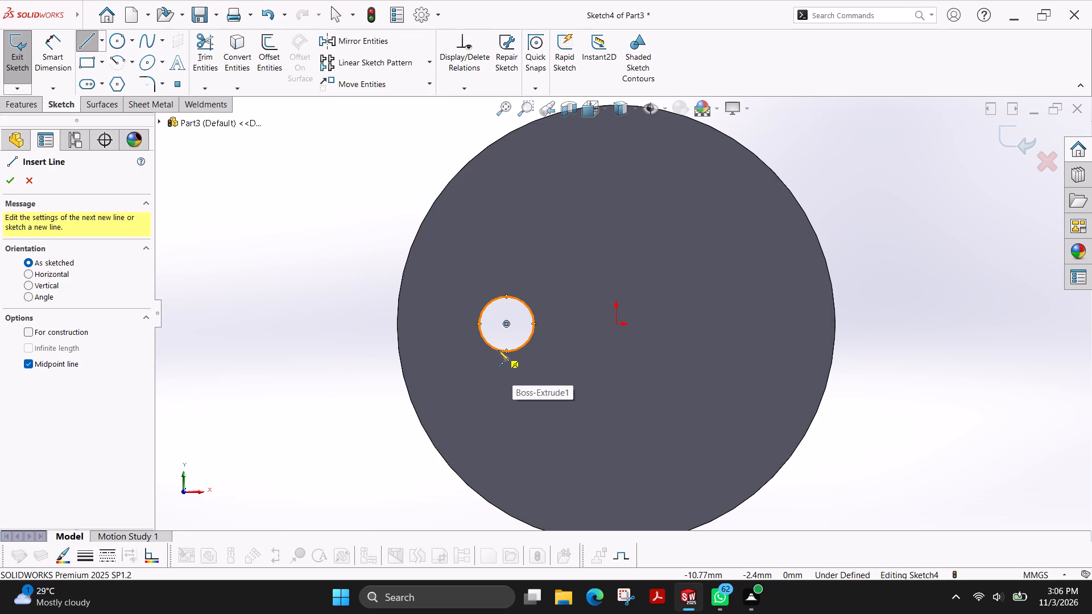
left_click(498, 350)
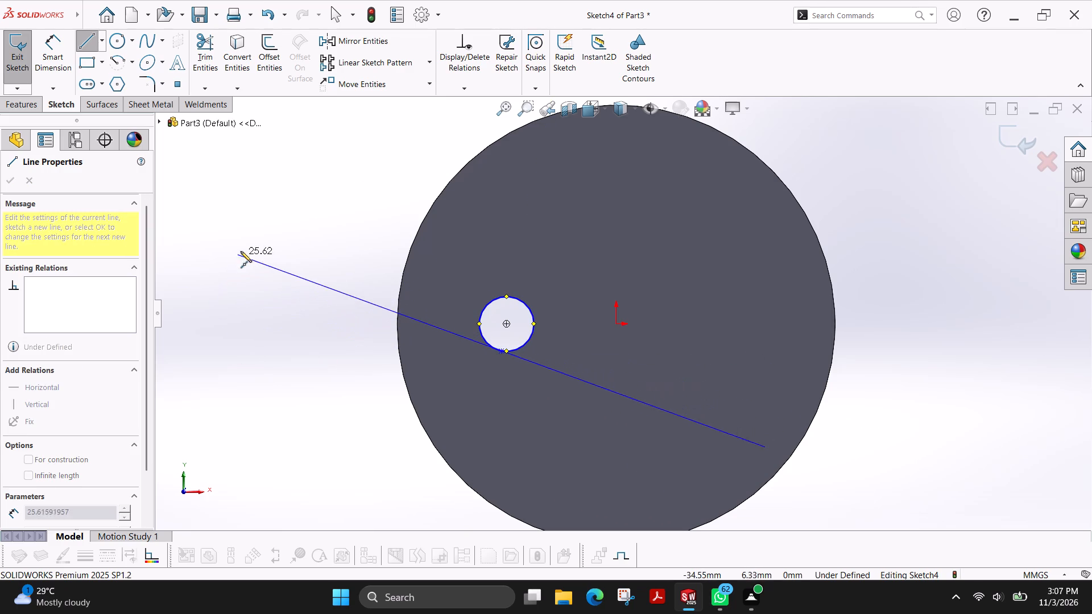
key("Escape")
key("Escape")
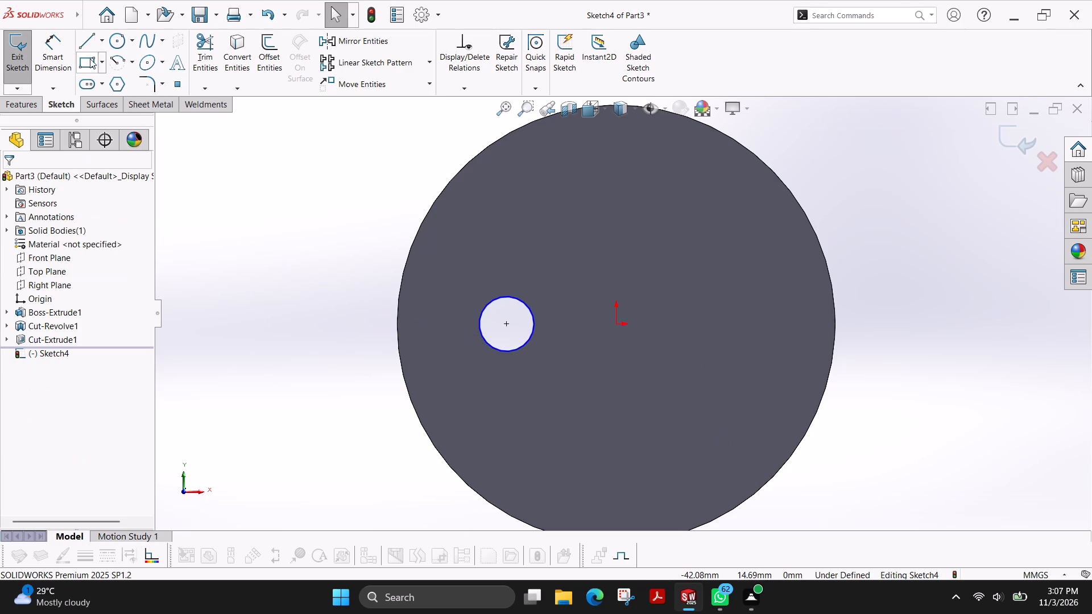
Sketch a slanted line about 24 mm long below the small circle, crossing the disc's edge.
left_click(82, 35)
left_click(325, 379)
left_click(565, 482)
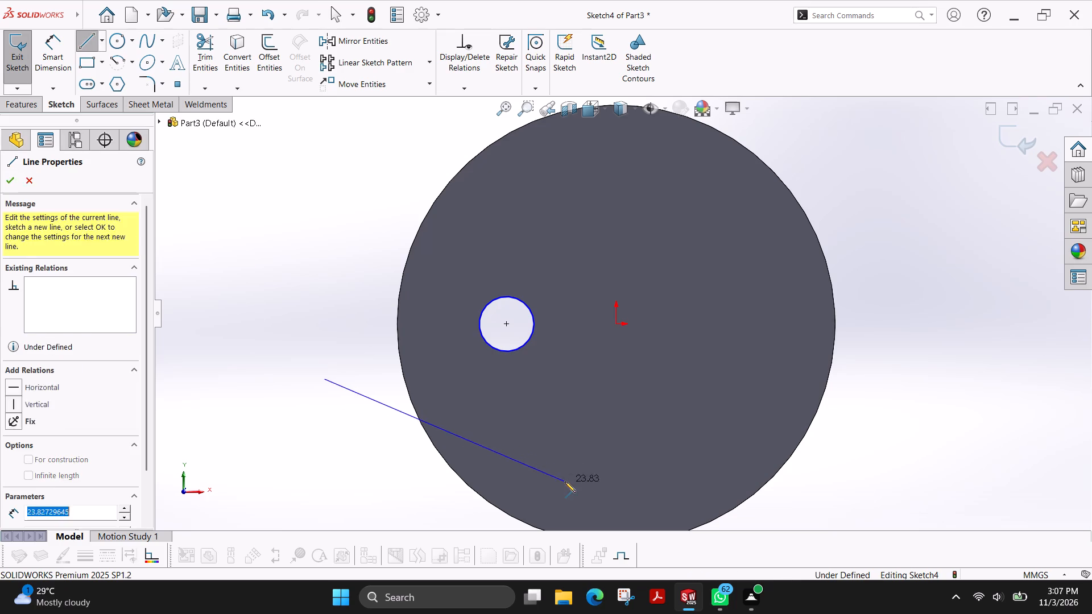
key("Escape")
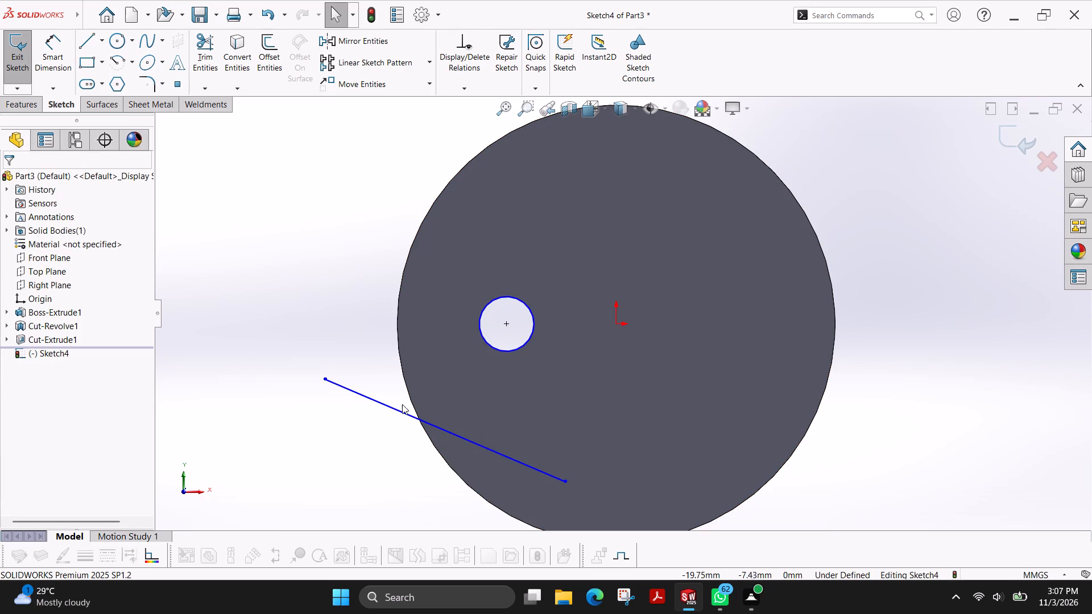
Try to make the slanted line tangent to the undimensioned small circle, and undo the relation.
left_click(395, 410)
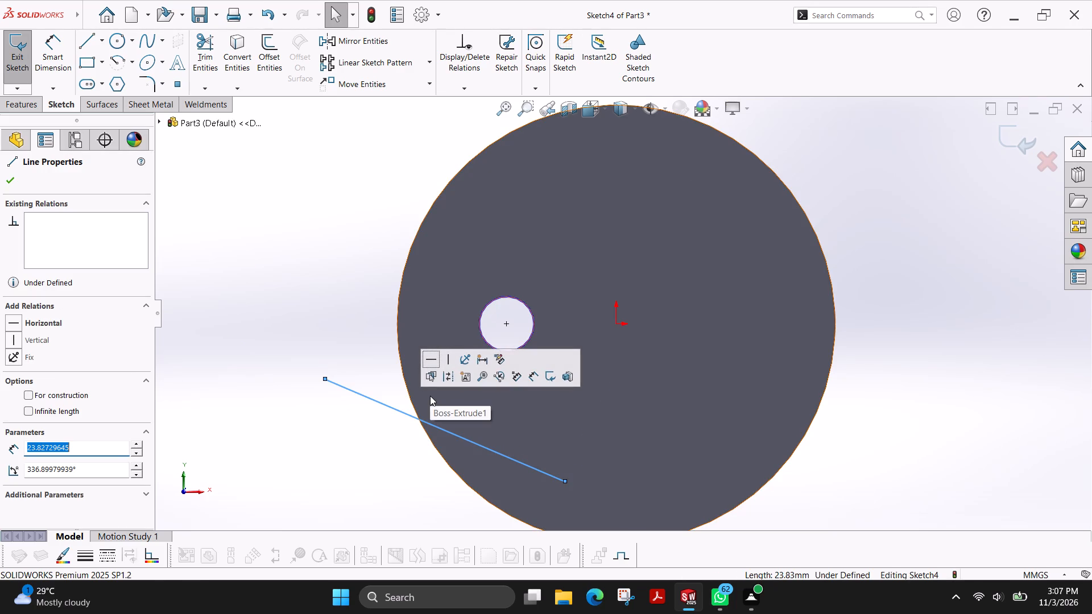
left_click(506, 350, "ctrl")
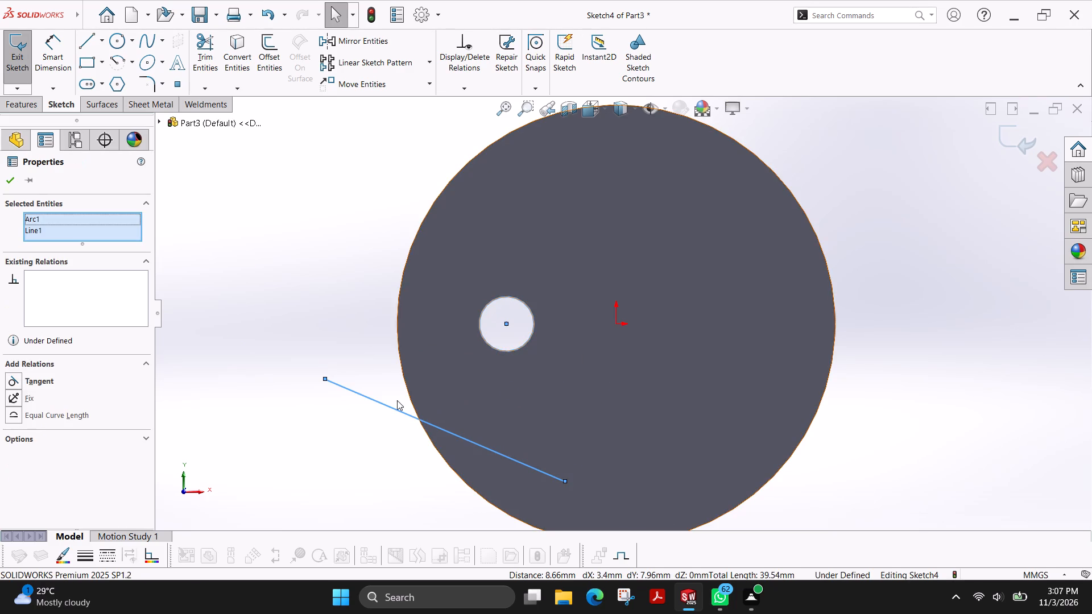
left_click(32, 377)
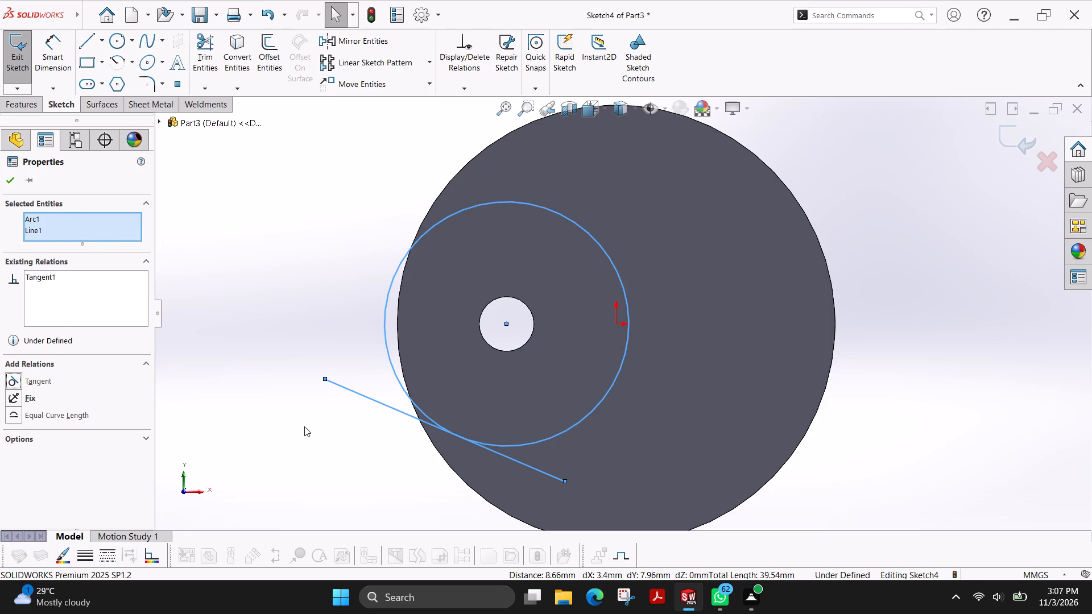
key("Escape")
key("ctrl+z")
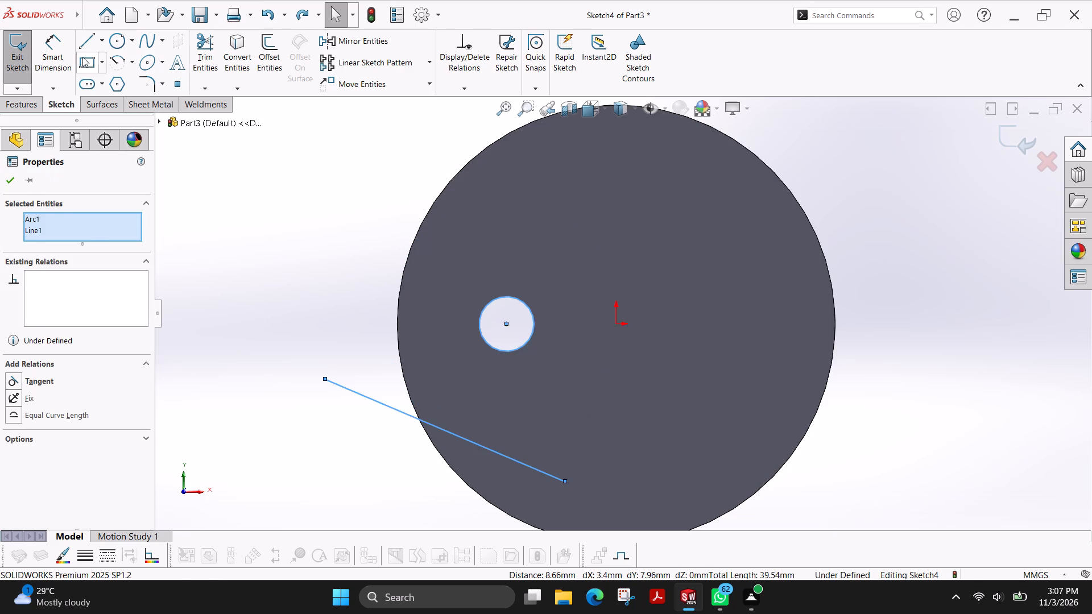
Dimension the small circle's diameter as 5 mm.
left_click(64, 64)
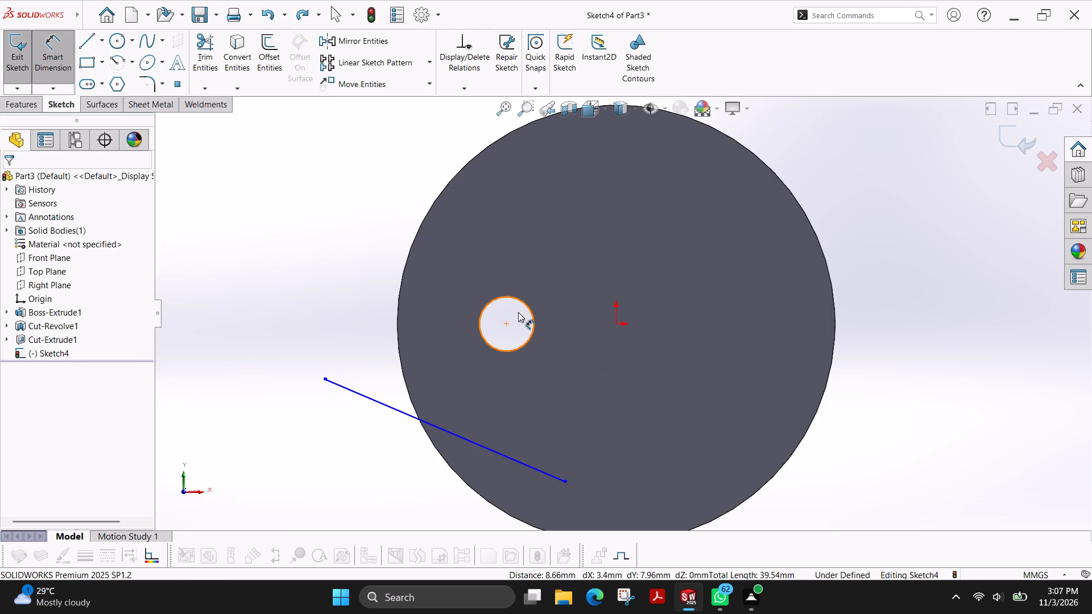
left_click(533, 324)
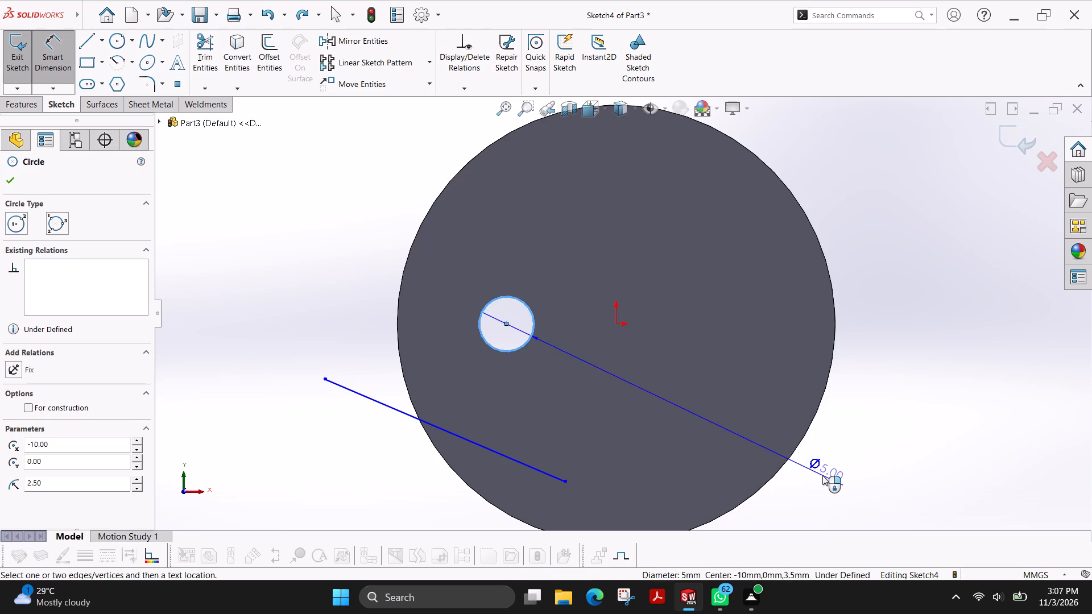
left_click(822, 475)
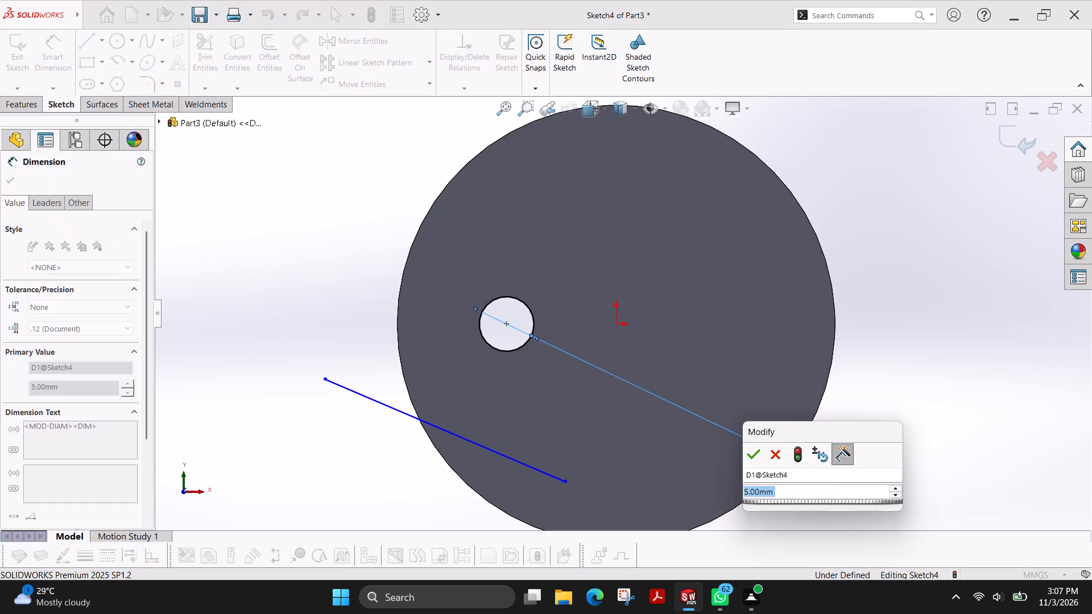
key("Return")
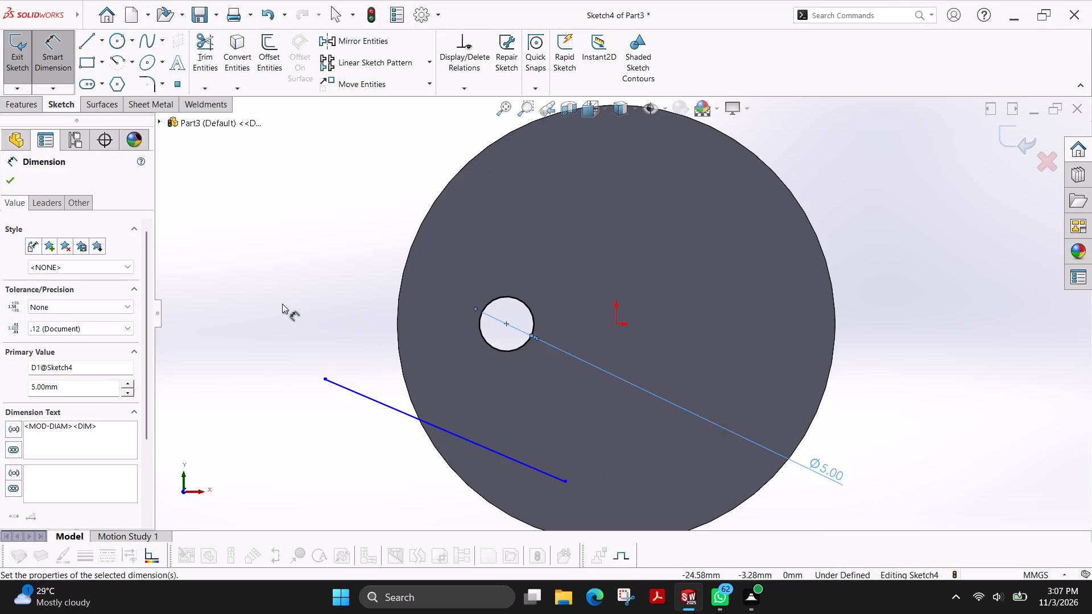
key("Escape")
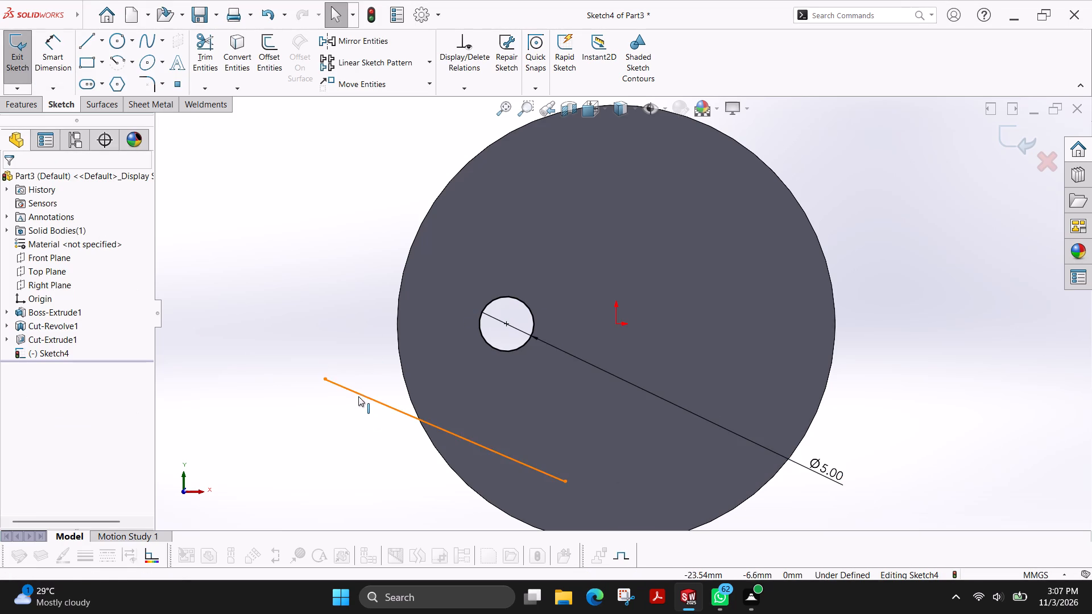
Add a tangent relation between the slanted line and the 5 mm circle.
left_click(370, 395)
left_click(374, 401)
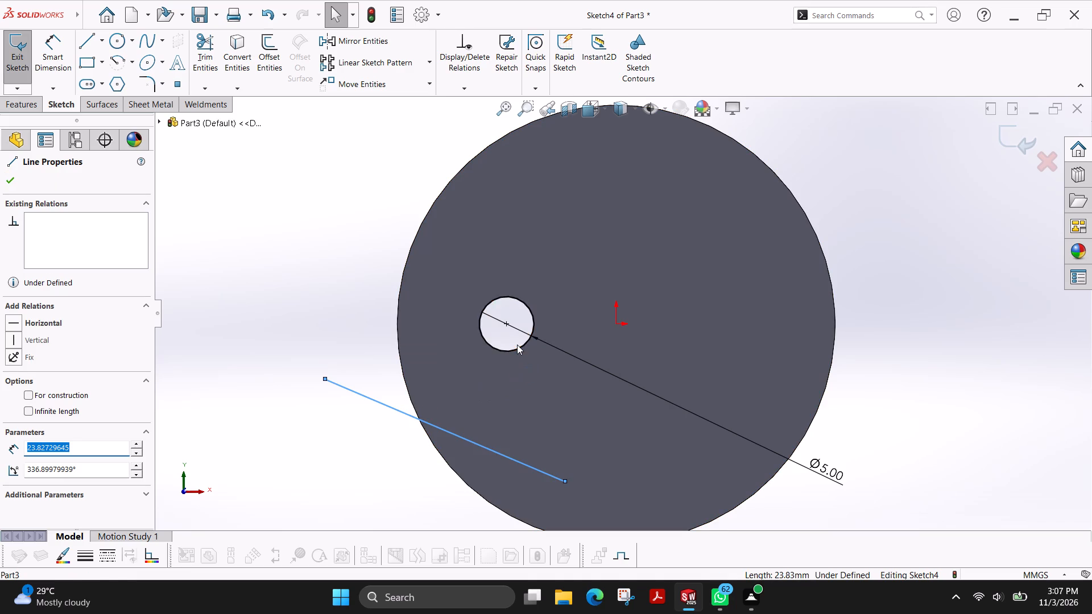
left_click(520, 349, "ctrl")
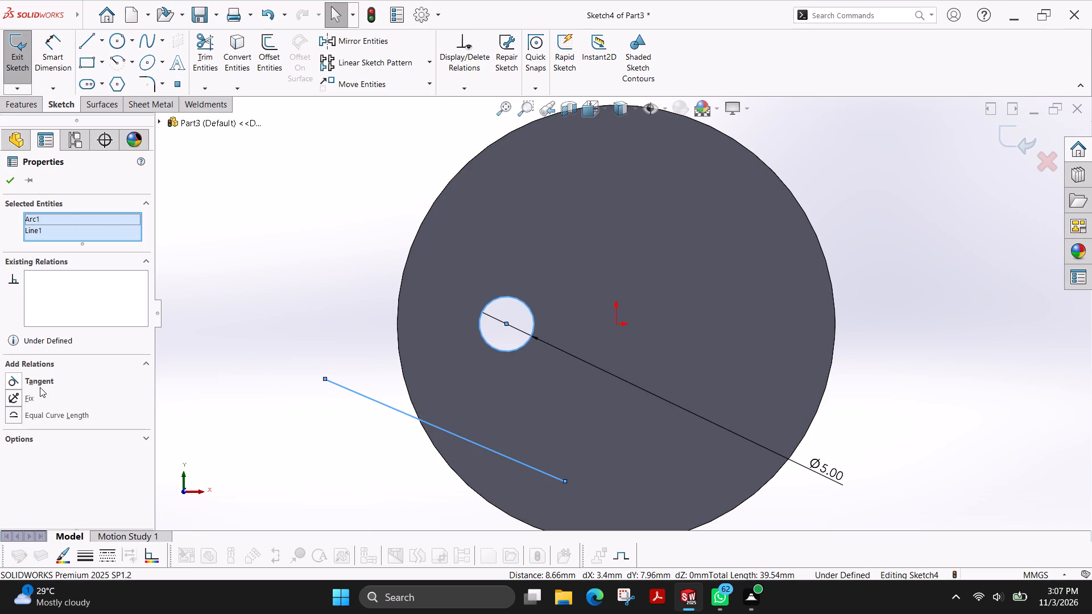
left_click(42, 381)
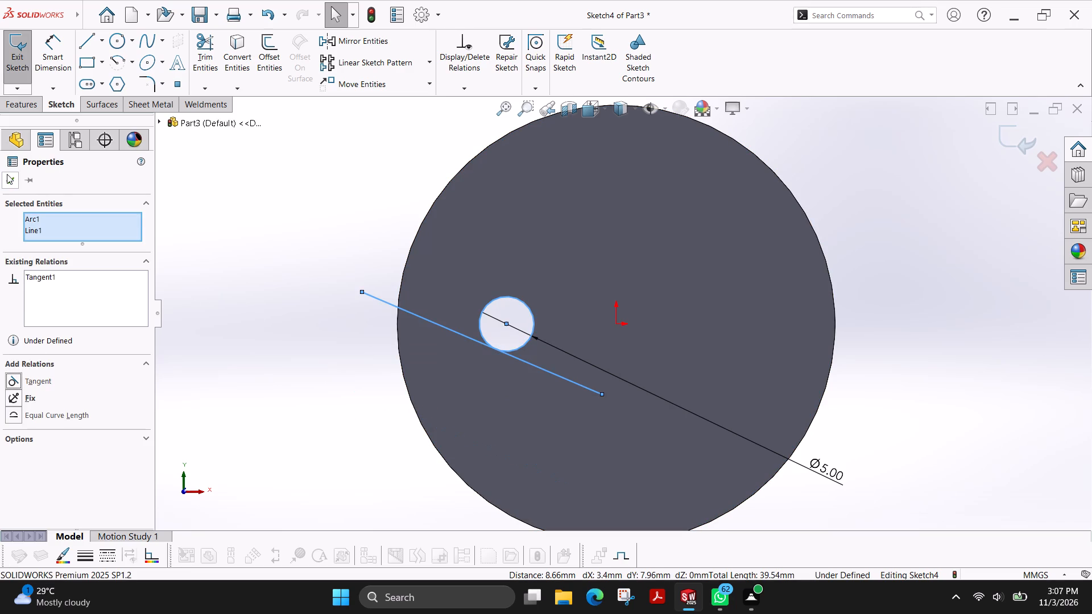
left_click(10, 177)
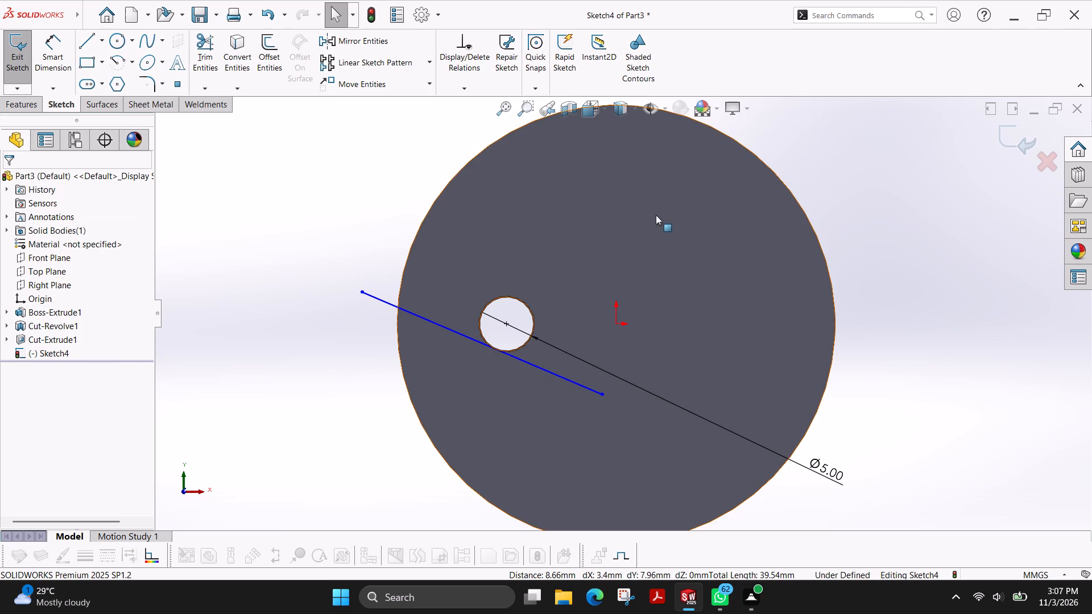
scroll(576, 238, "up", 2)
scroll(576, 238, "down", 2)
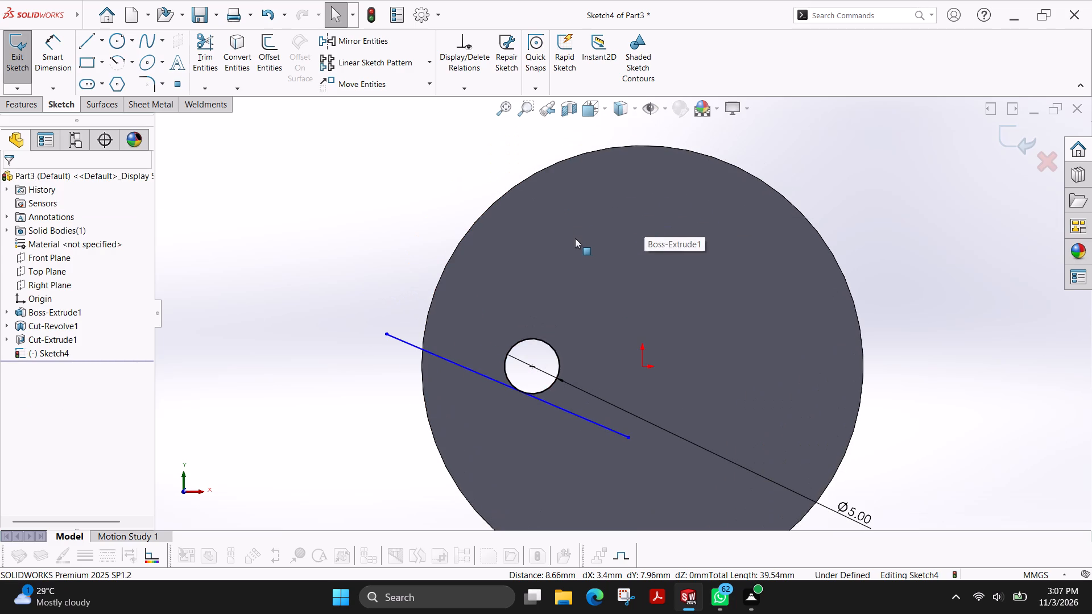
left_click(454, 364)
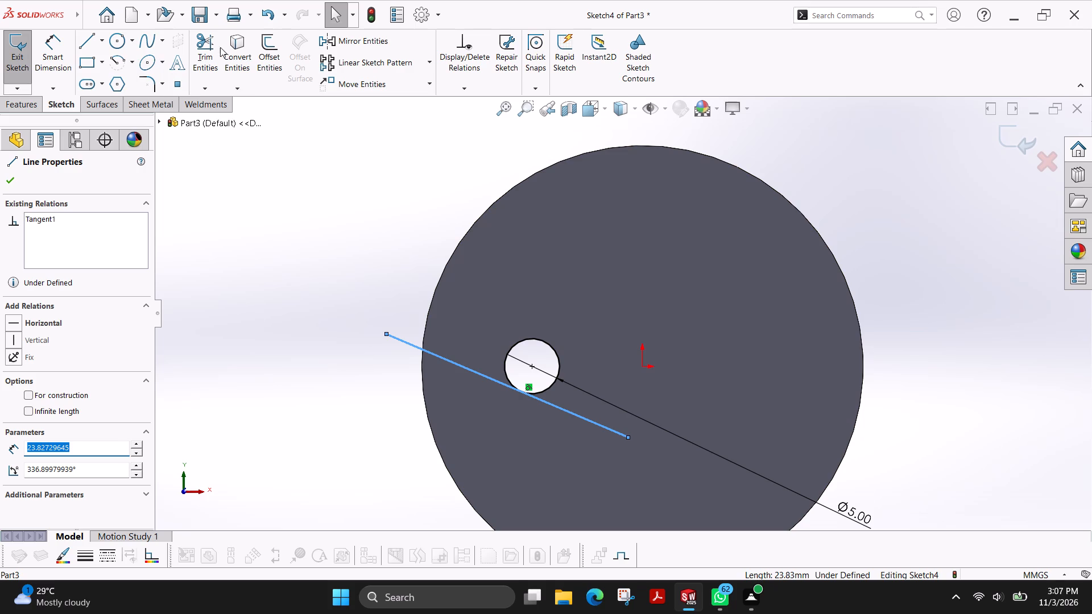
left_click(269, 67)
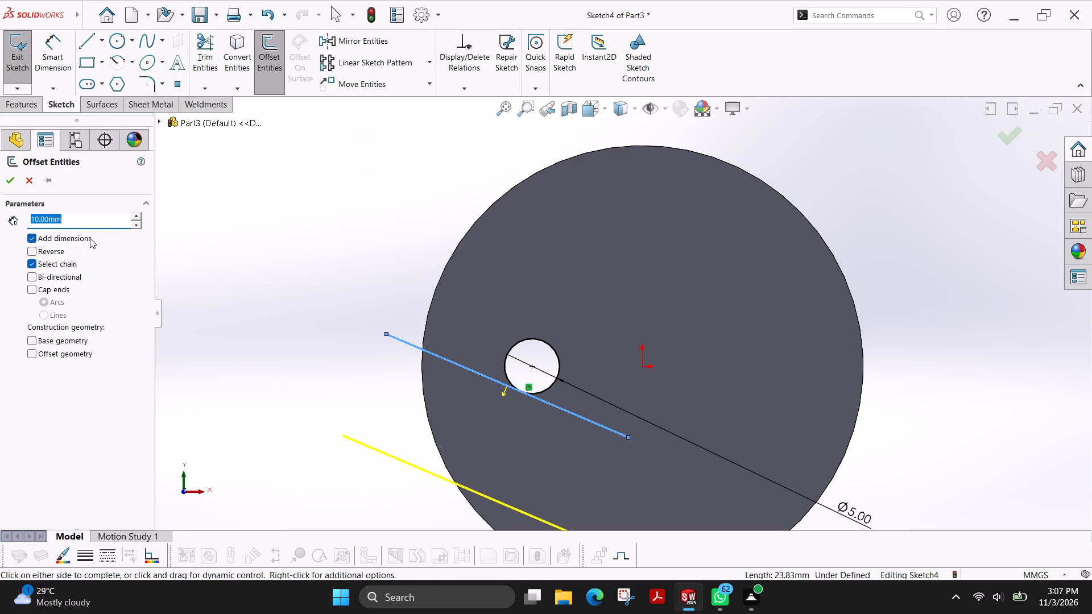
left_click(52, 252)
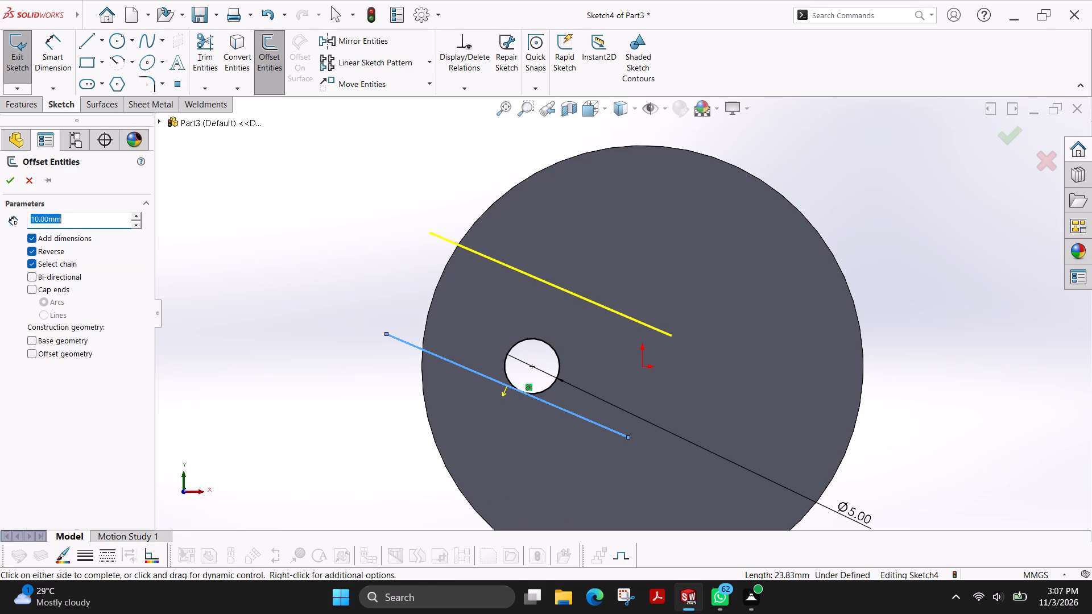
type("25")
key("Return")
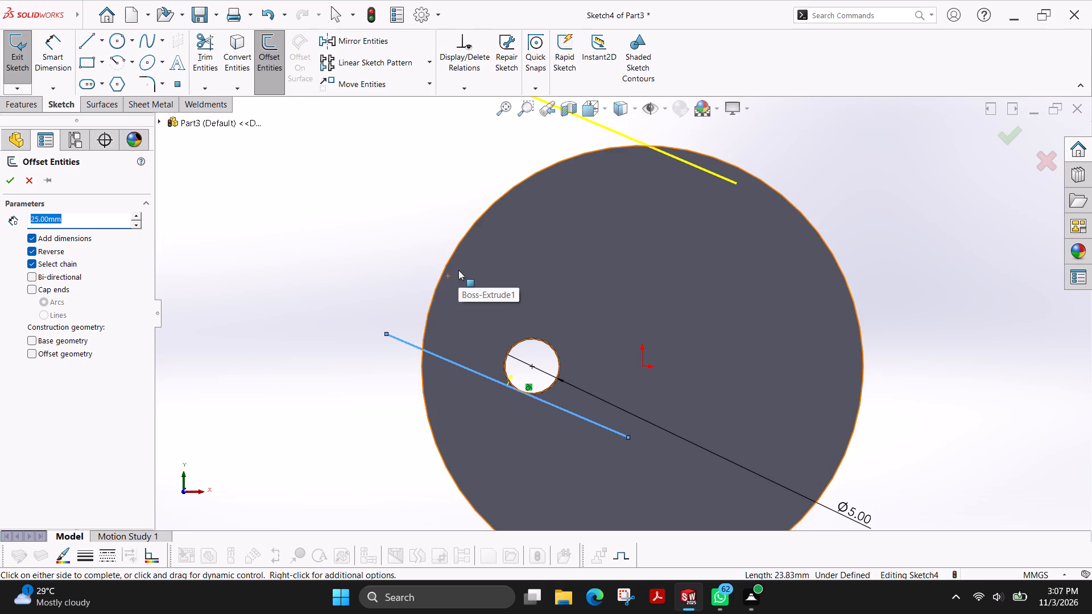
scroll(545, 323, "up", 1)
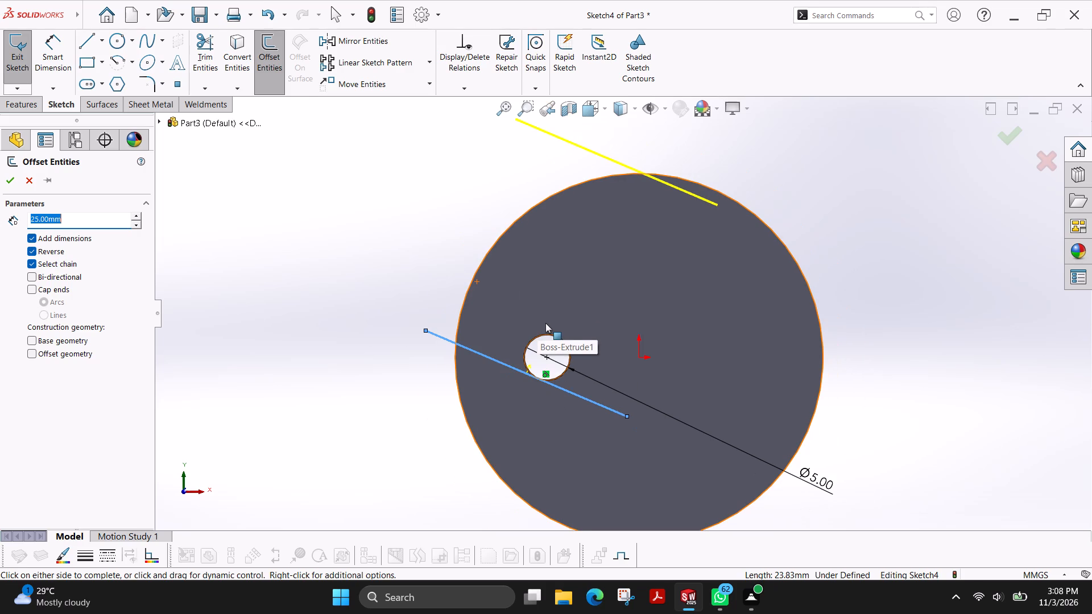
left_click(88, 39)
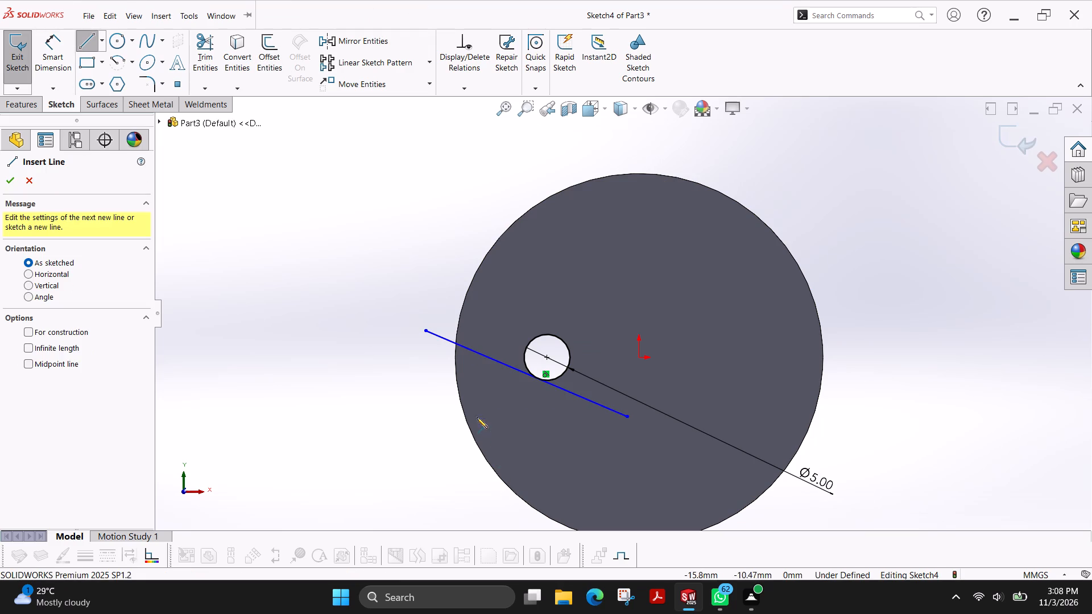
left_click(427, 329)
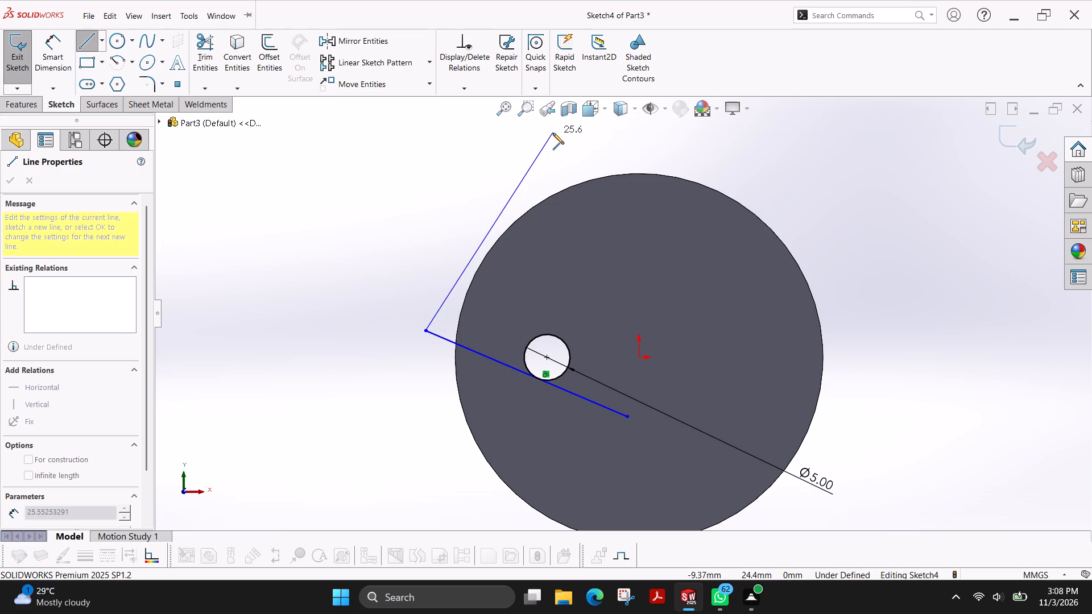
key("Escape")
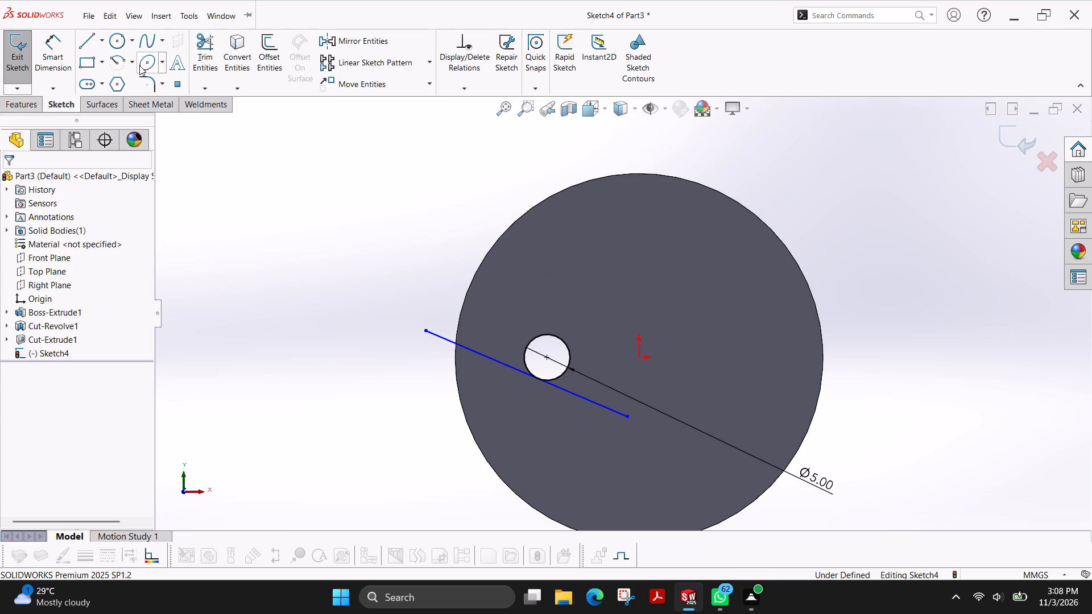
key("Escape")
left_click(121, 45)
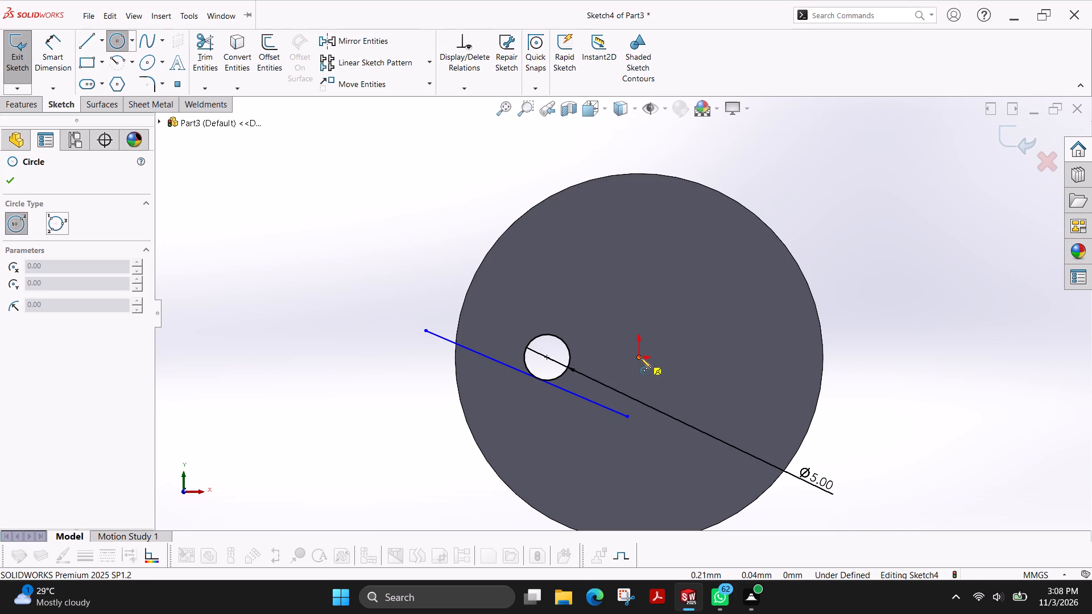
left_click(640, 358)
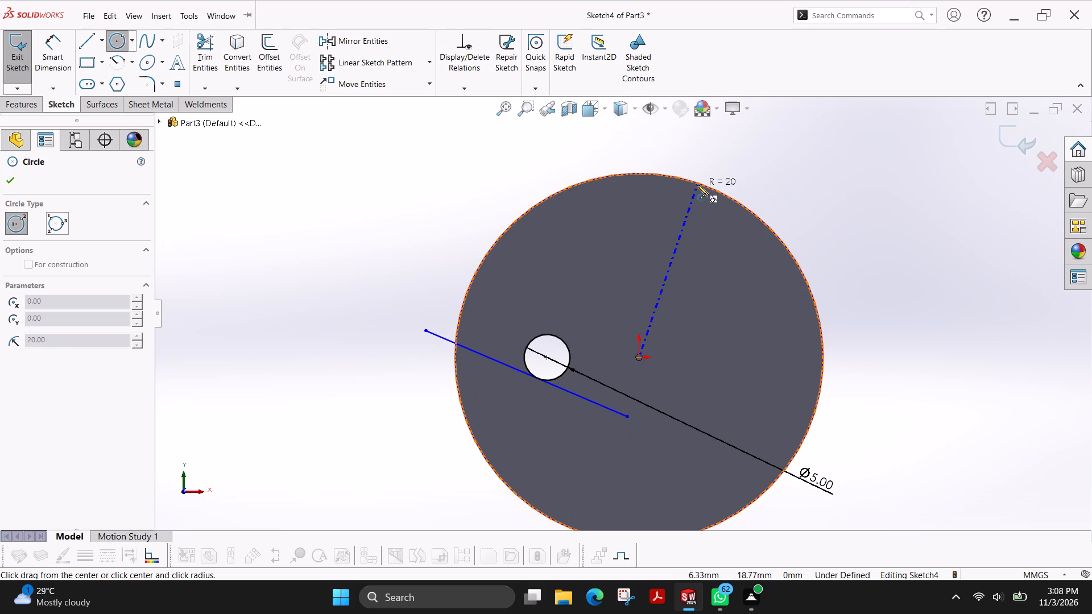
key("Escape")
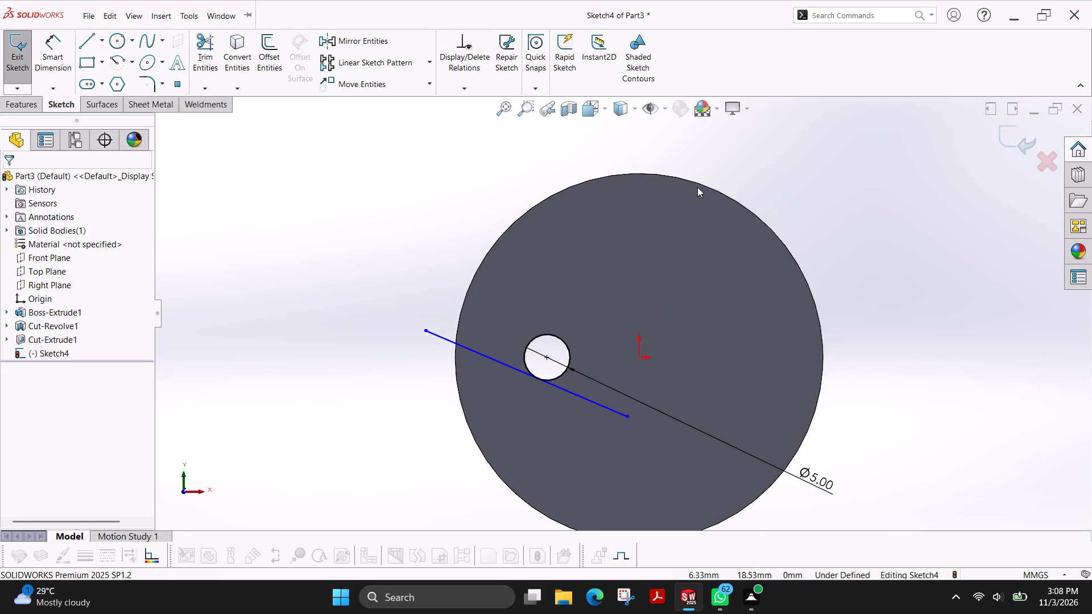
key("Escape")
Sketch a slanted midpoint line centred on the origin, extending about 10 mm to each side and crossing the tangent line.
left_click(83, 46)
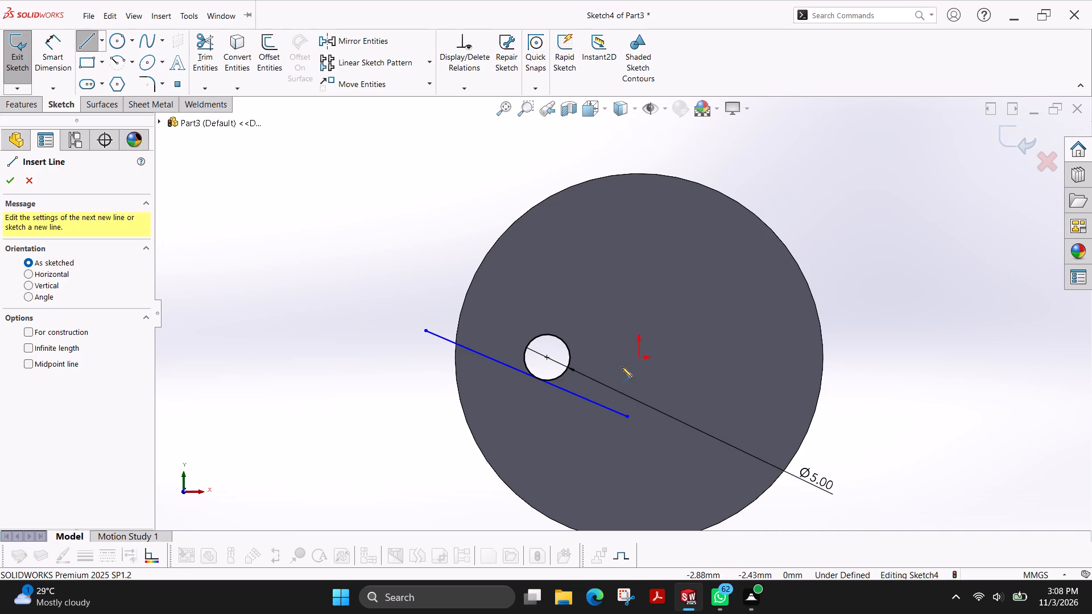
left_click(57, 366)
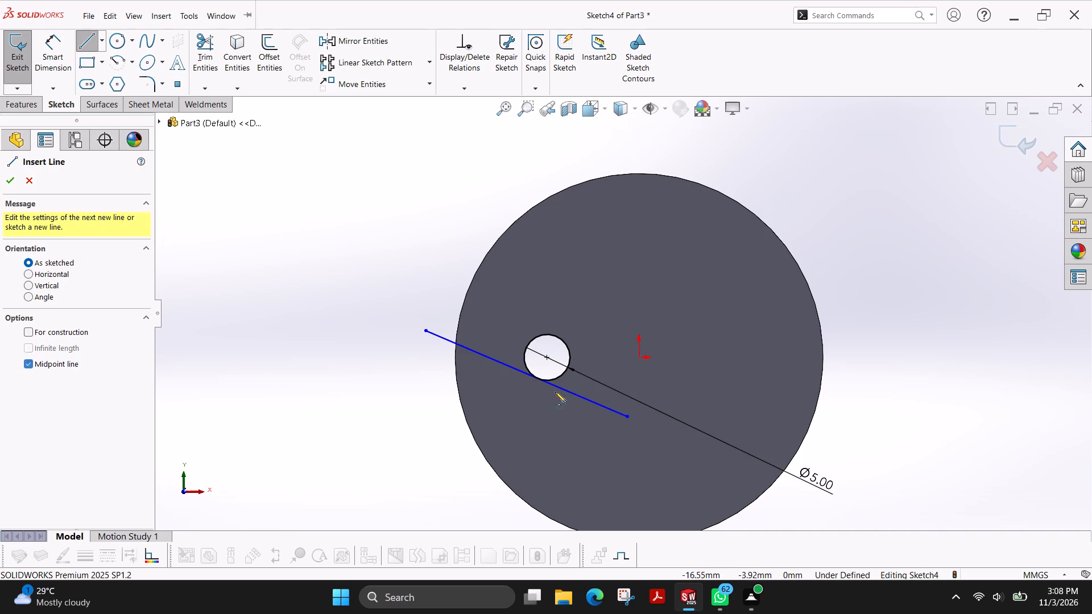
left_click(638, 358)
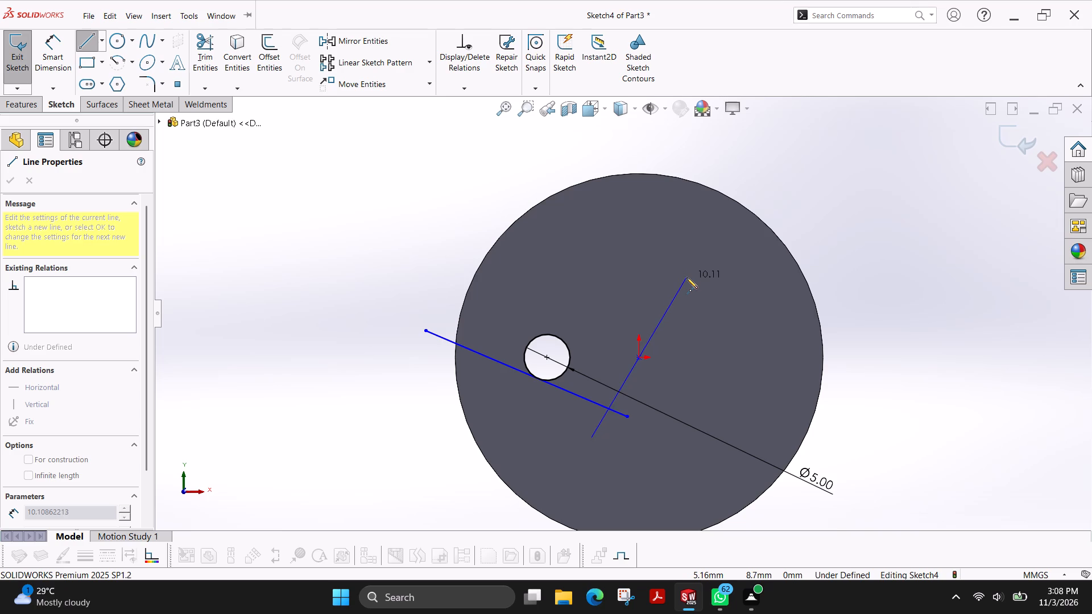
left_click(686, 277)
key("Escape")
key("Escape")
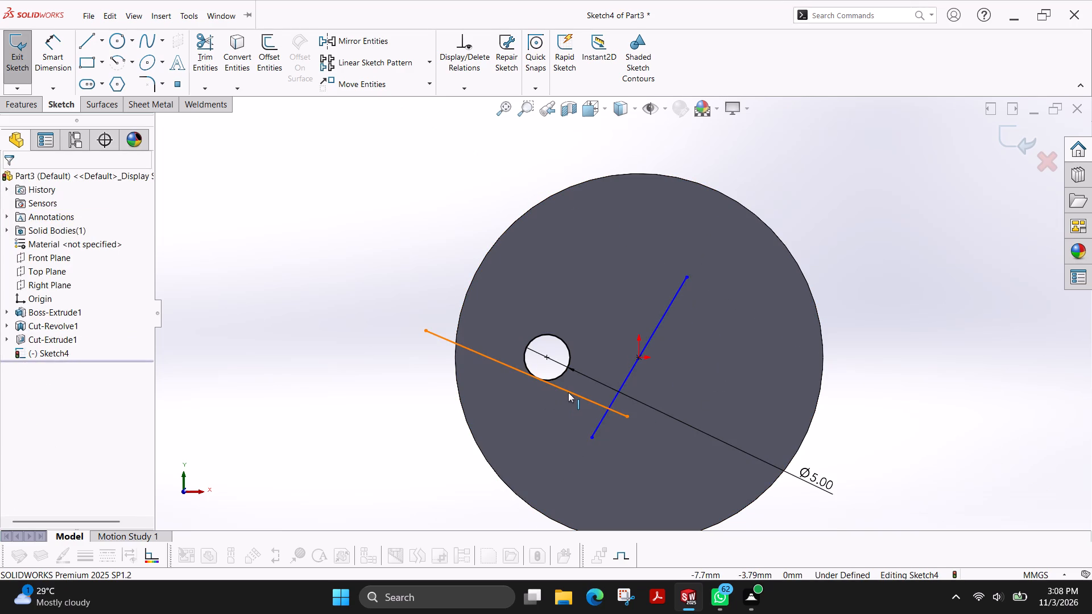
Add a perpendicular relation between the line tangent to the hole and the midpoint line through the origin.
left_click(568, 392)
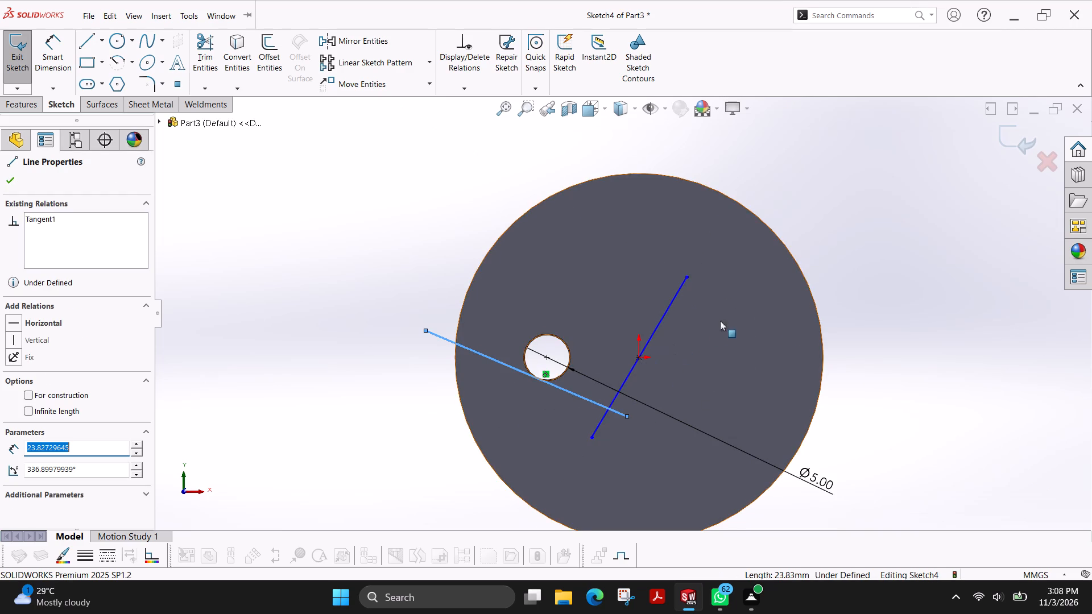
left_click(664, 317, "ctrl")
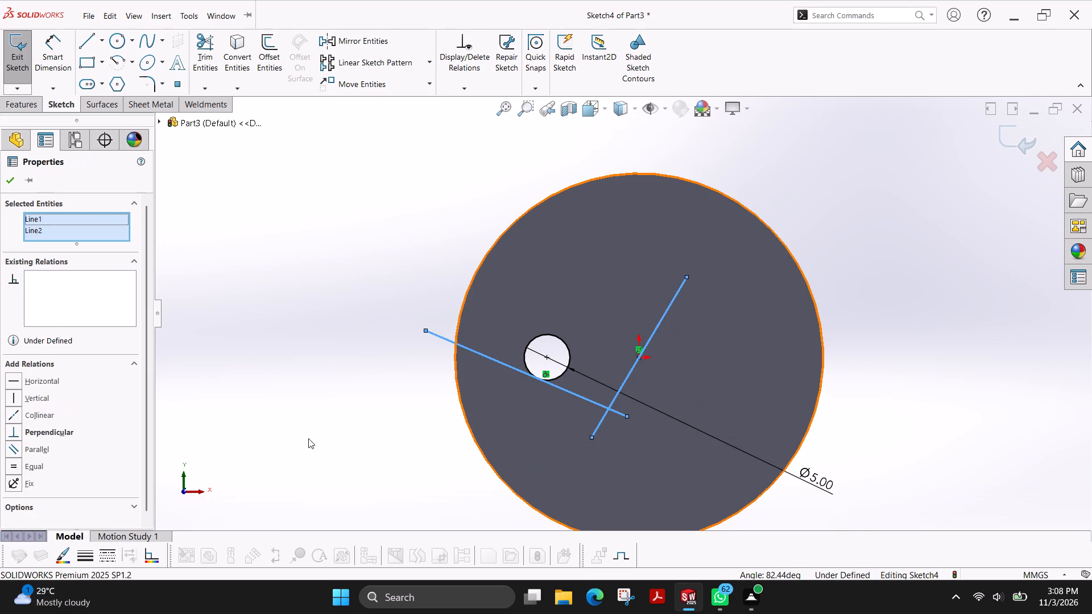
left_click(43, 431, "ctrl")
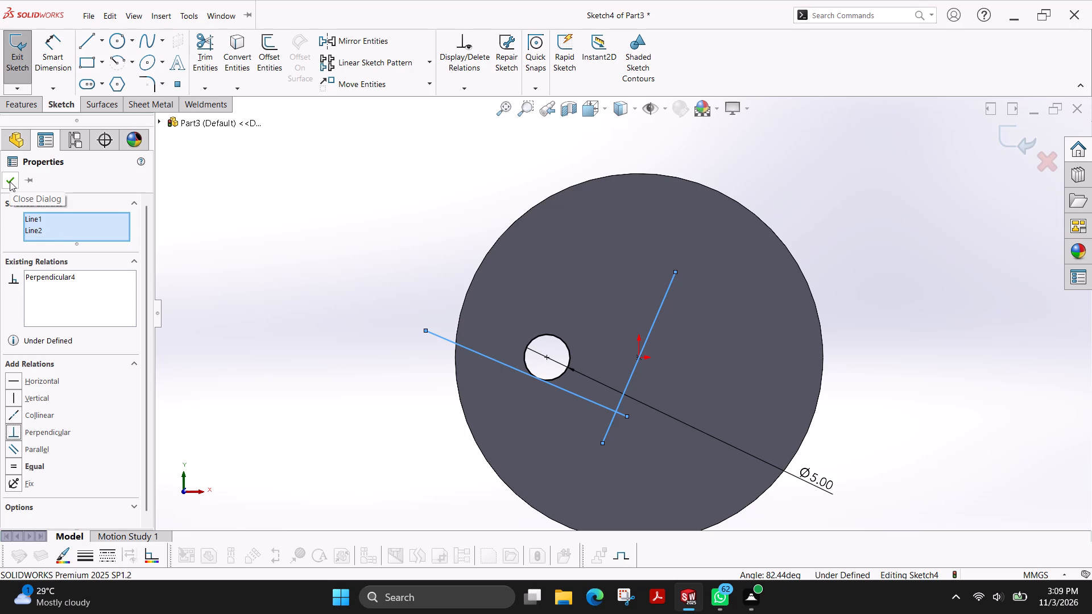
left_click(10, 181)
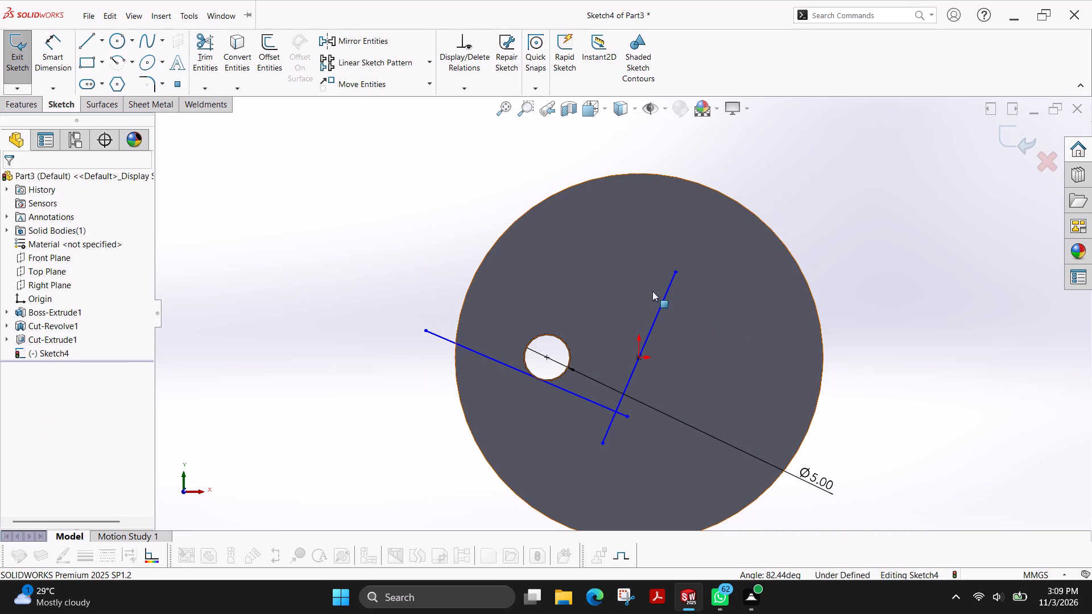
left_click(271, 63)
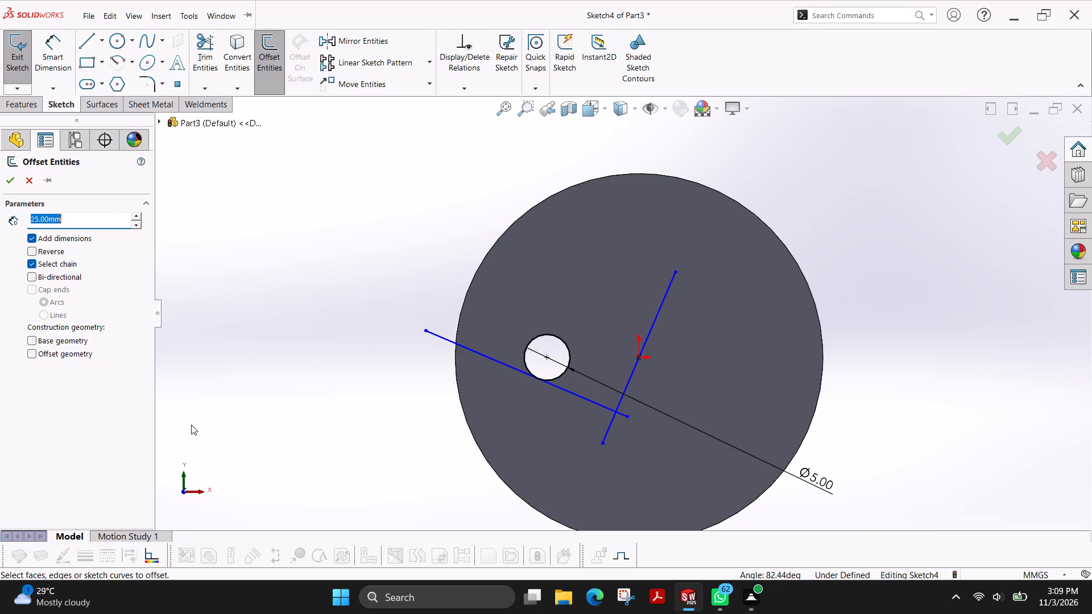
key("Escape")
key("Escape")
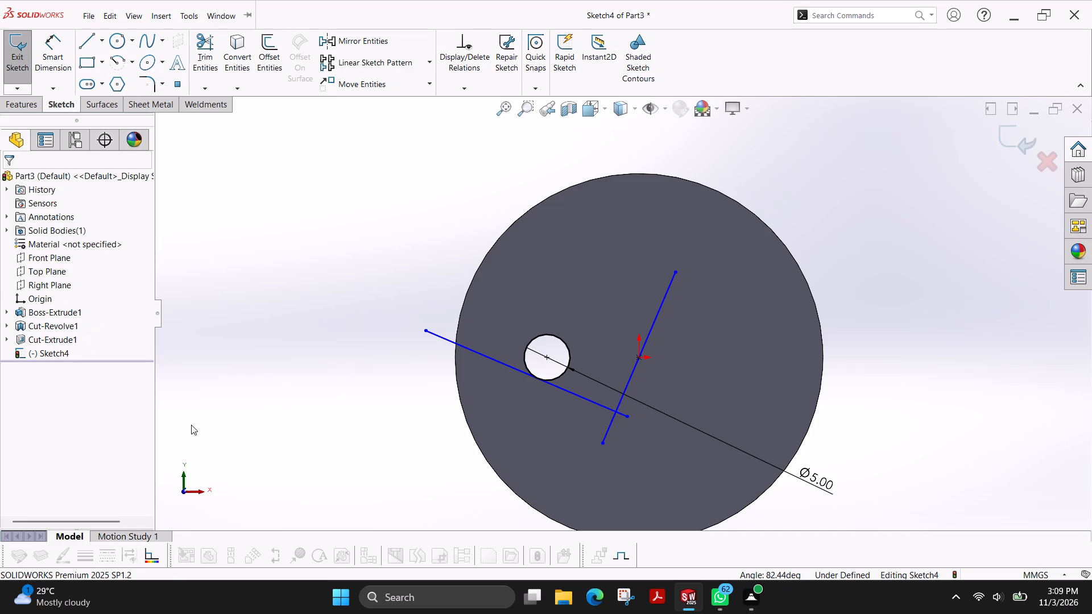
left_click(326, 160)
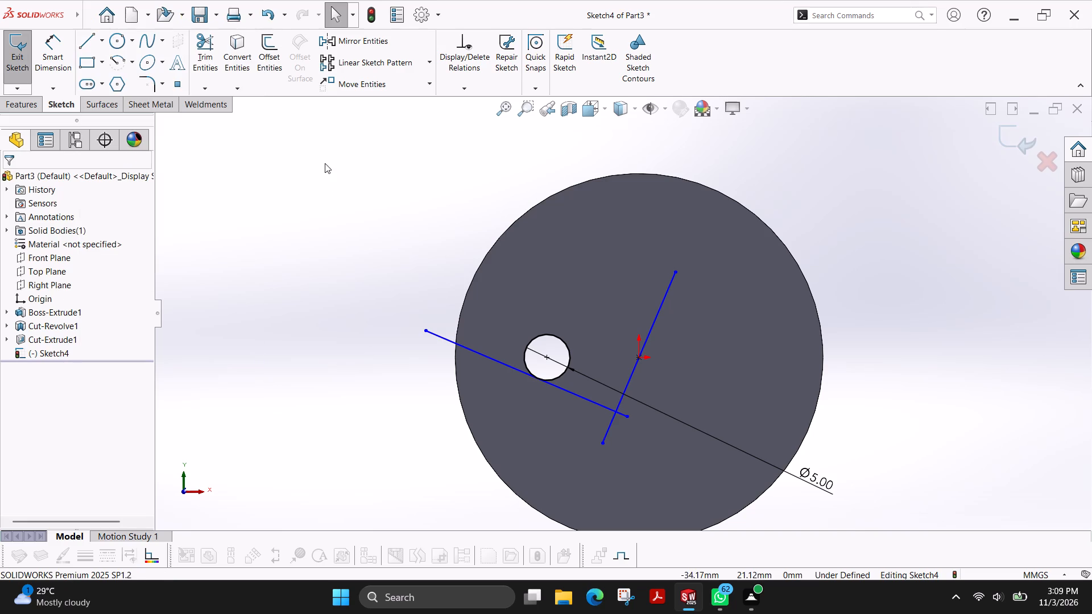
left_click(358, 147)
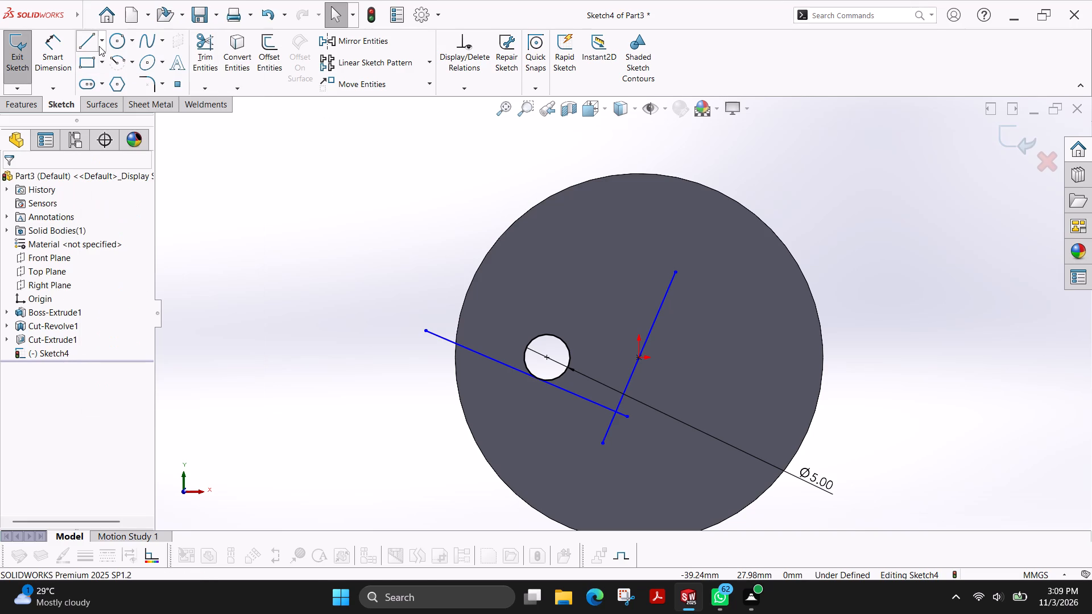
Sketch a line about 24 mm long, perpendicular to the tangent line, upward from the tangent line's end outside the disc.
left_click(89, 40)
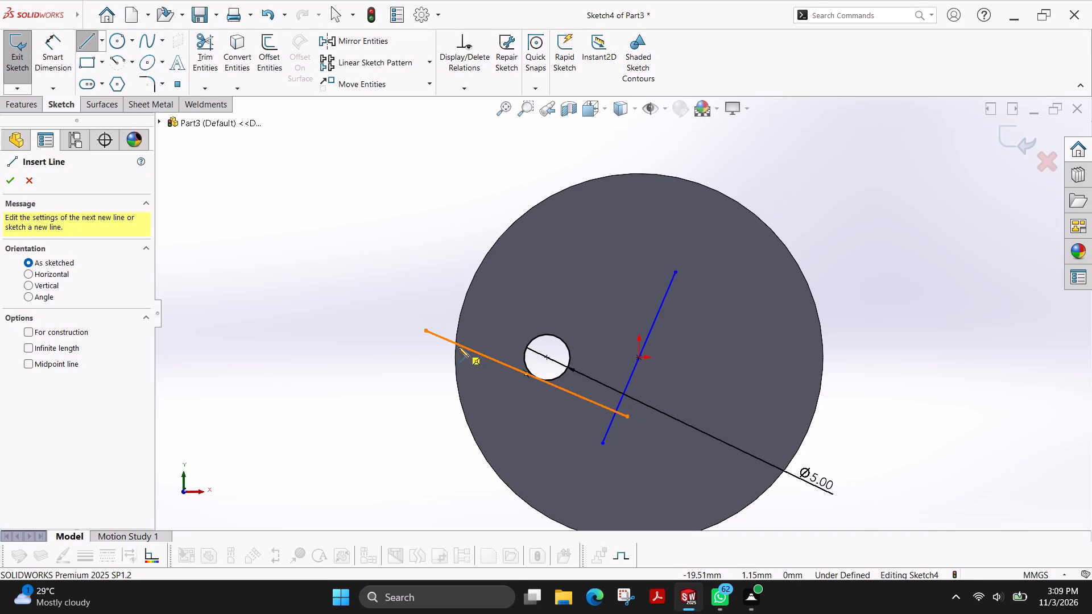
left_click(425, 331)
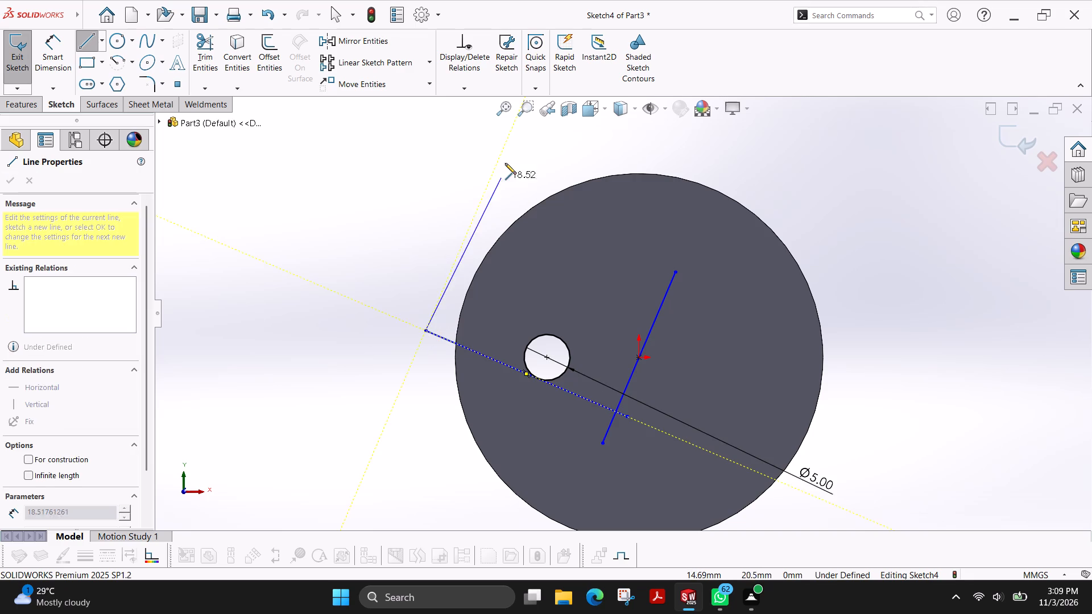
left_click(511, 126)
key("Escape")
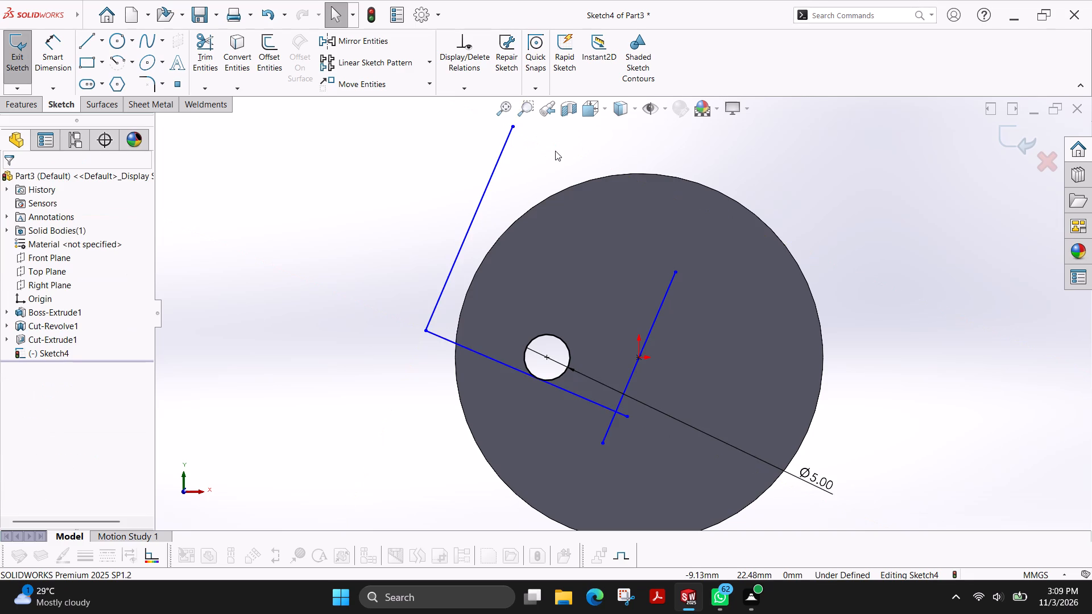
right_click_drag(342, 294, 312, 316)
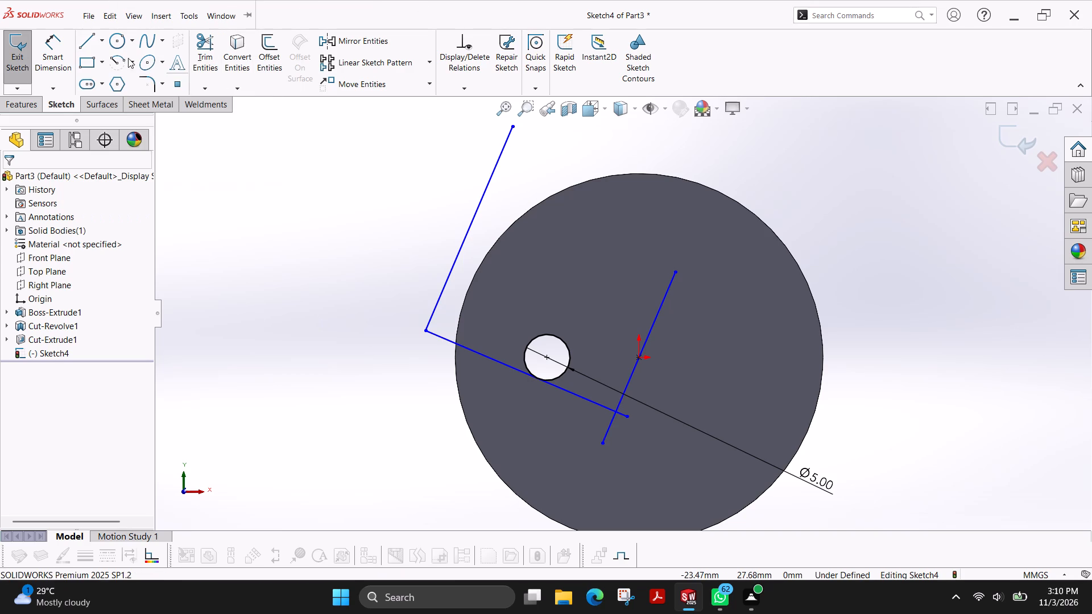
Sketch a second perpendicular line about 25 mm long, upward from a point on the tangent line just inside the disc's rim.
left_click(87, 44)
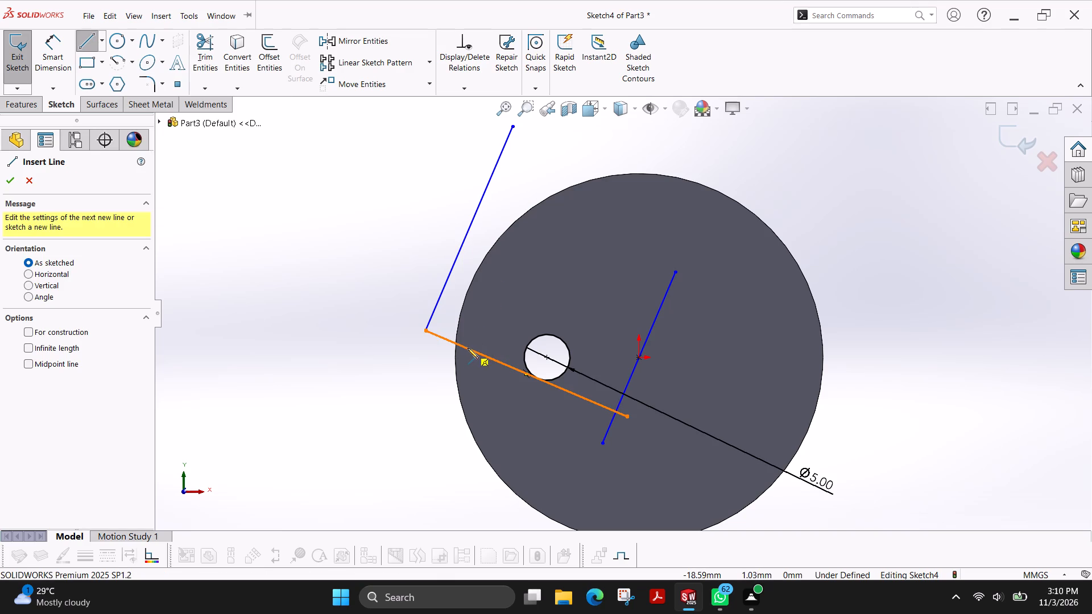
left_click(465, 348)
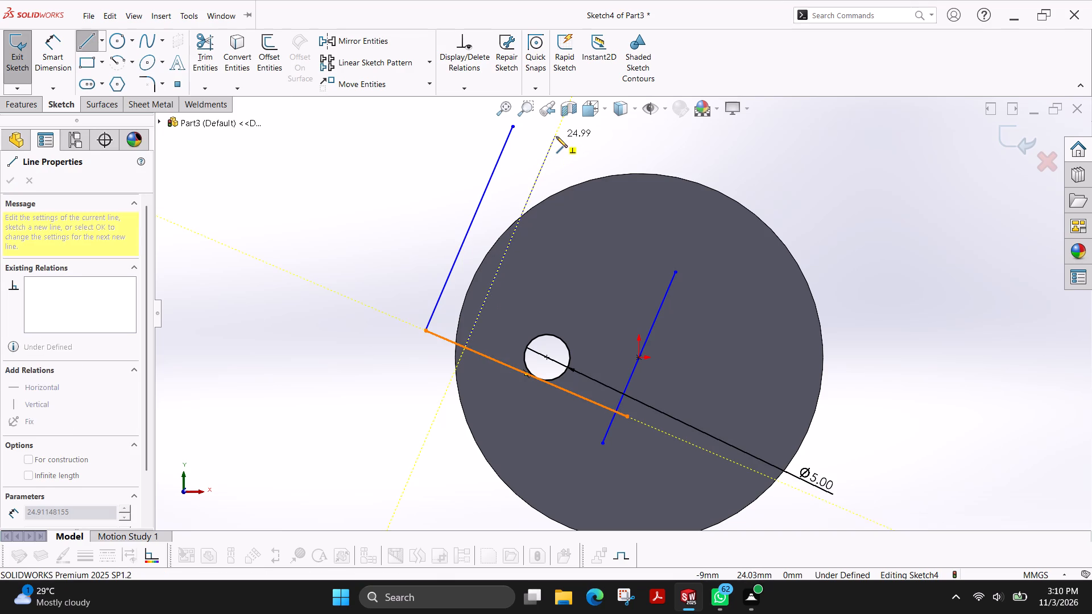
left_click(556, 136)
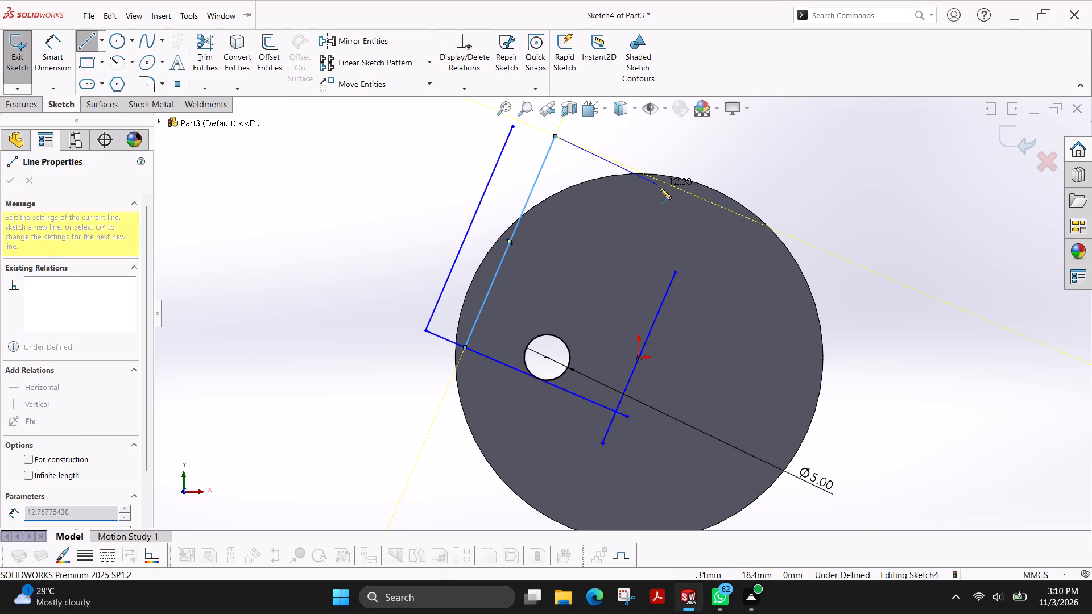
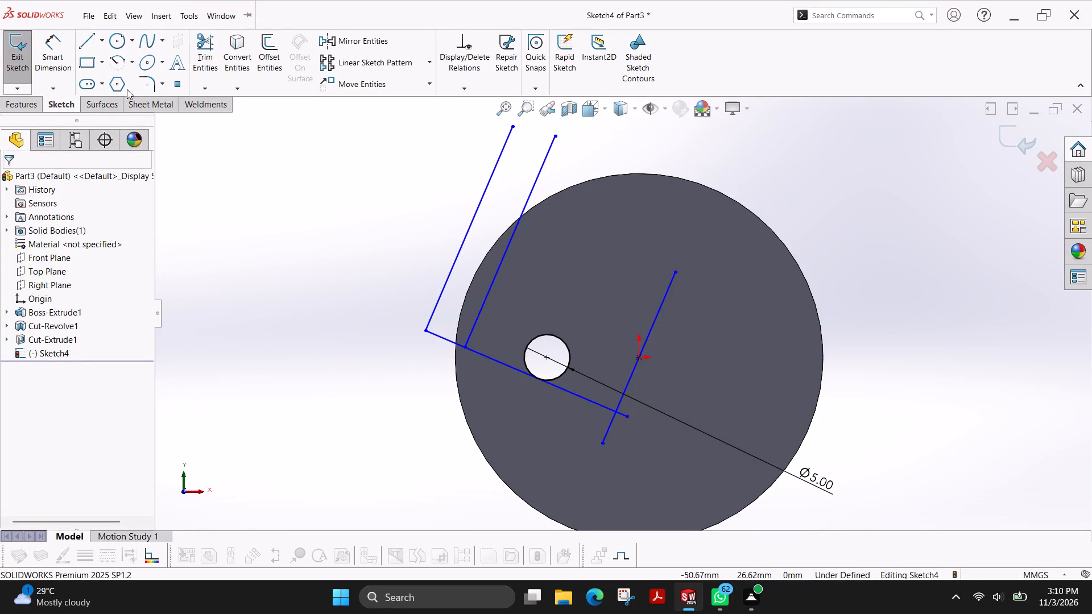
Offset the tangent line and its connected outer perpendicular line 5 mm outward, away from the hole, with dimensions added.
left_click(80, 40)
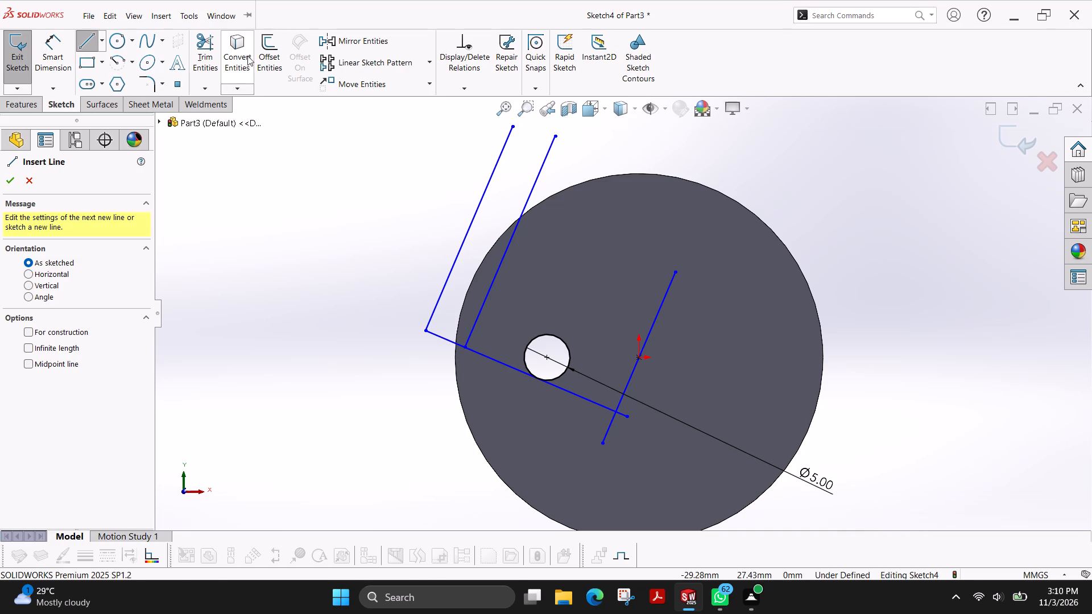
left_click(267, 53)
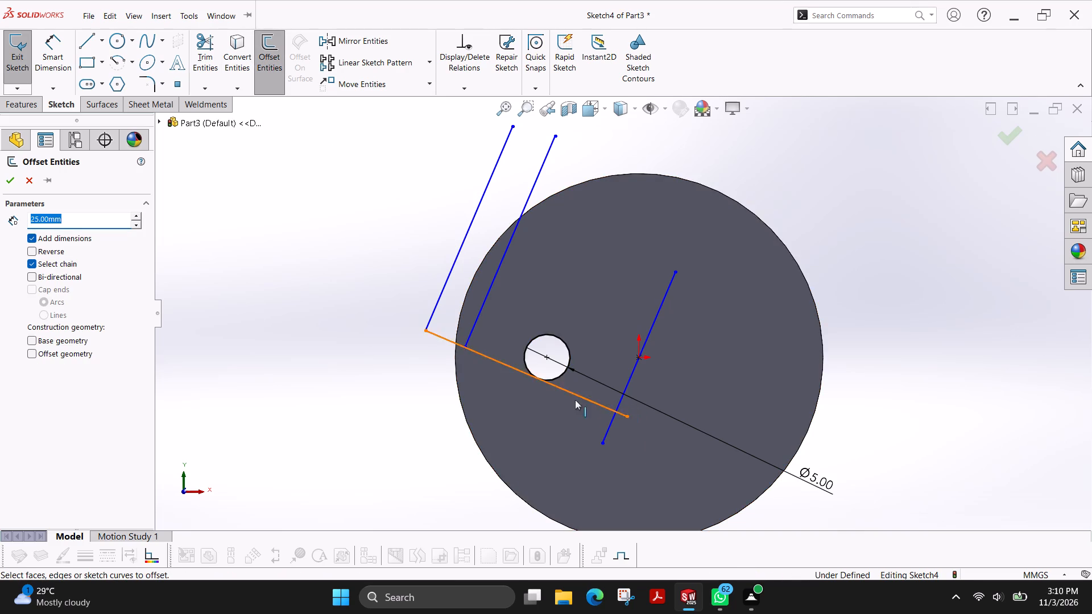
key("5")
key("Return")
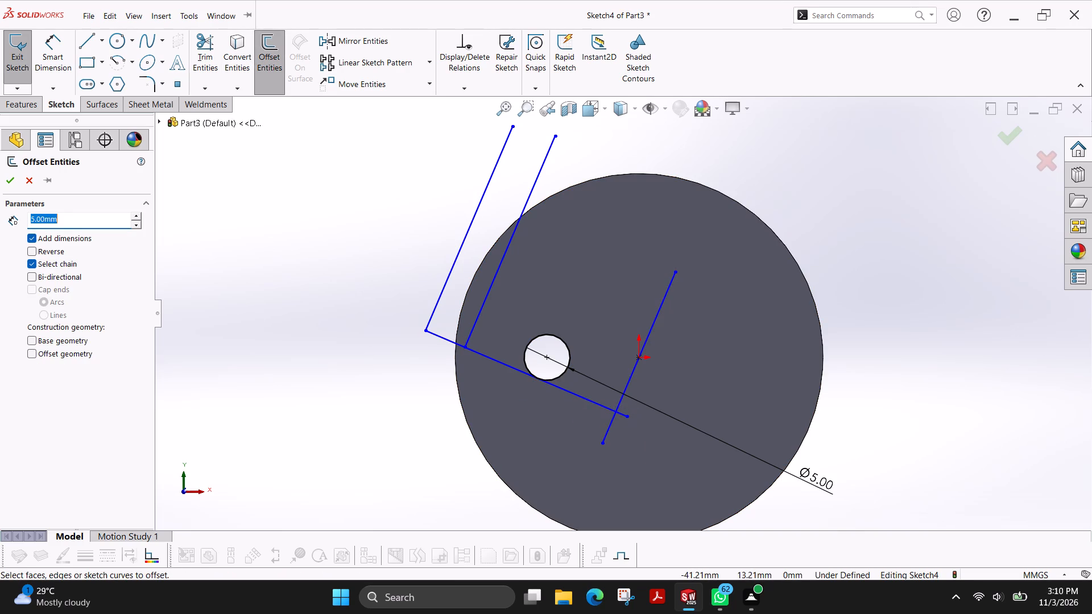
left_click(570, 392)
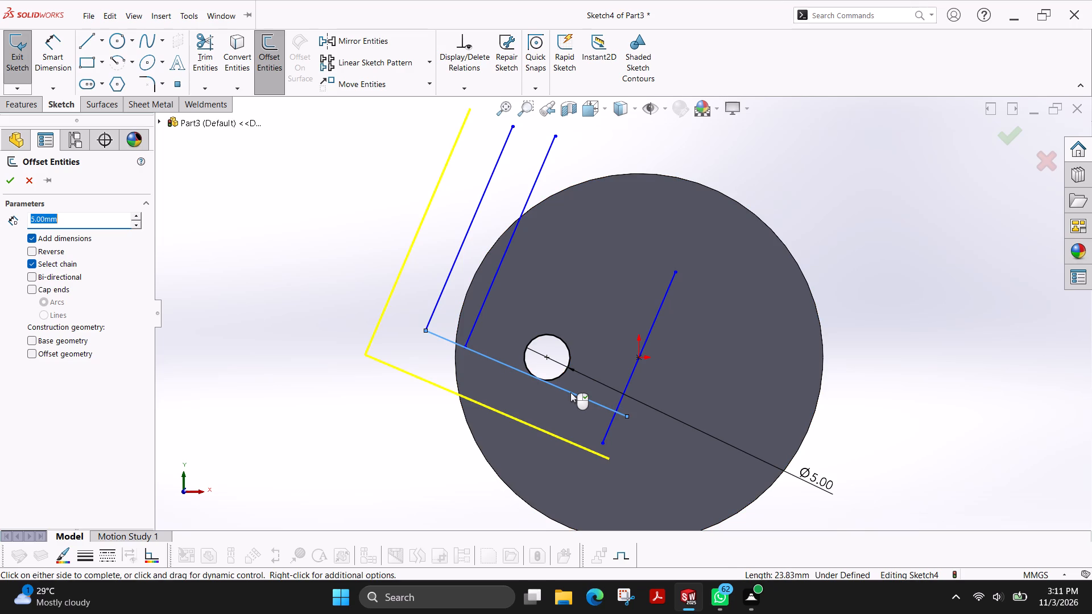
left_click(11, 181)
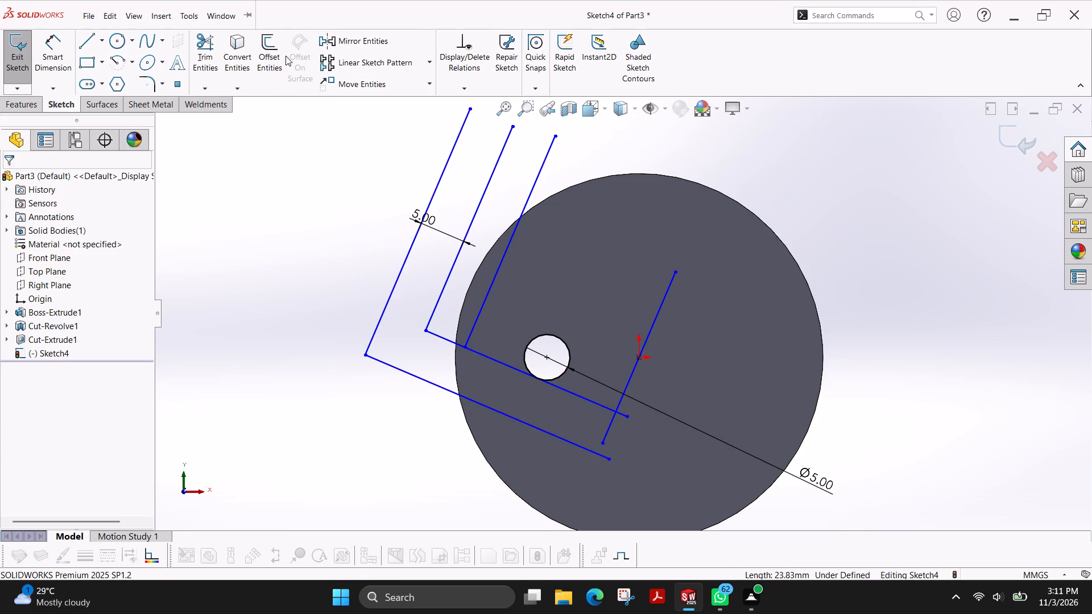
Offset the midpoint line through the origin by 5 mm toward the side away from the hole.
left_click(268, 59)
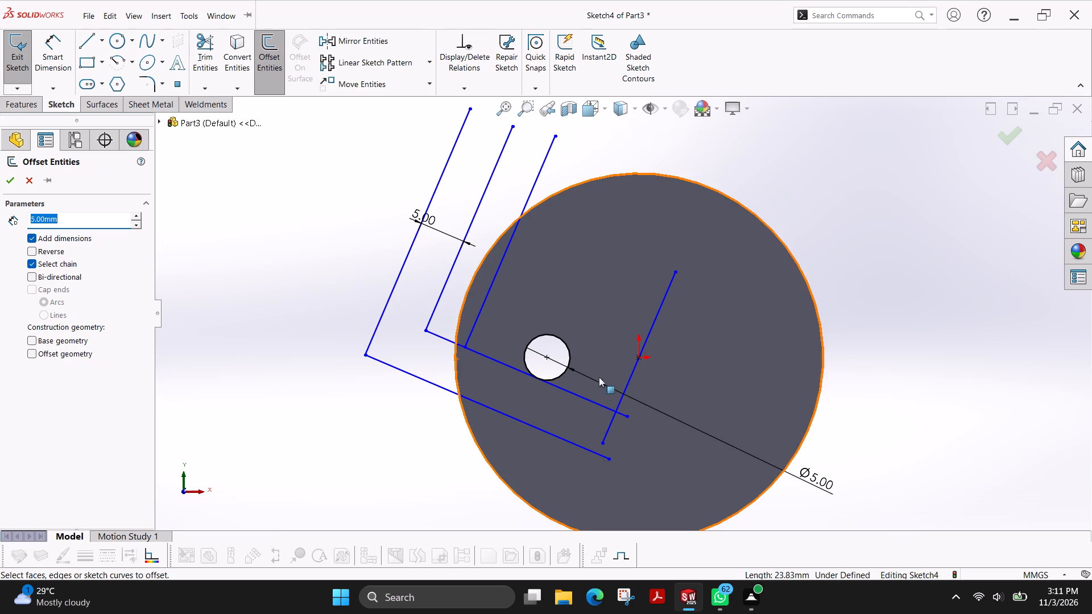
left_click(631, 375)
left_click(13, 181)
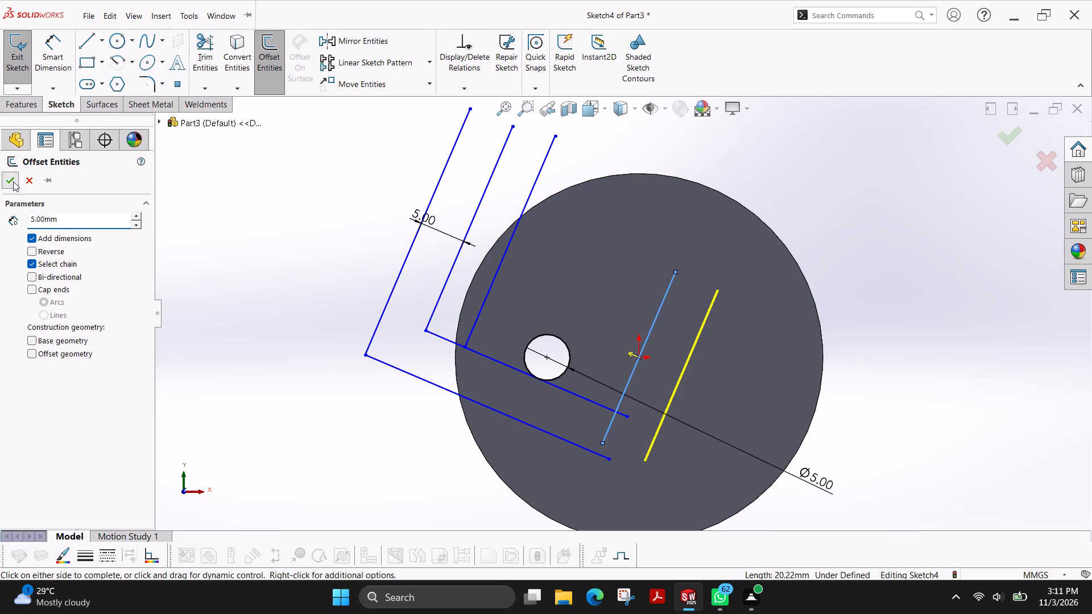
key("Escape")
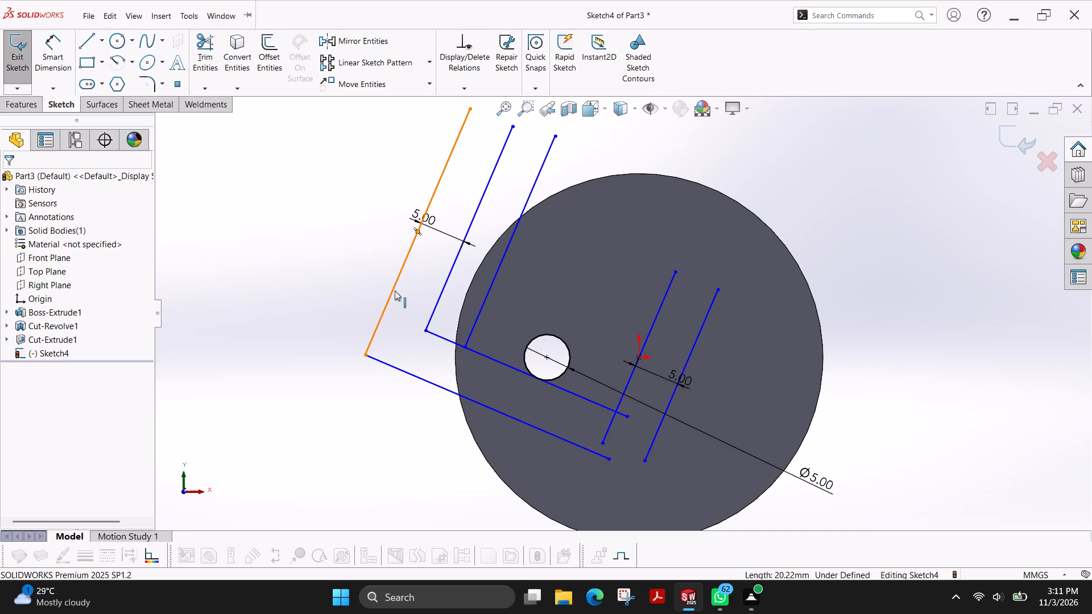
Delete the outermost perpendicular offset line and the 5 mm dimension between the tangent line and its offset copy.
left_click(394, 291)
key("Delete")
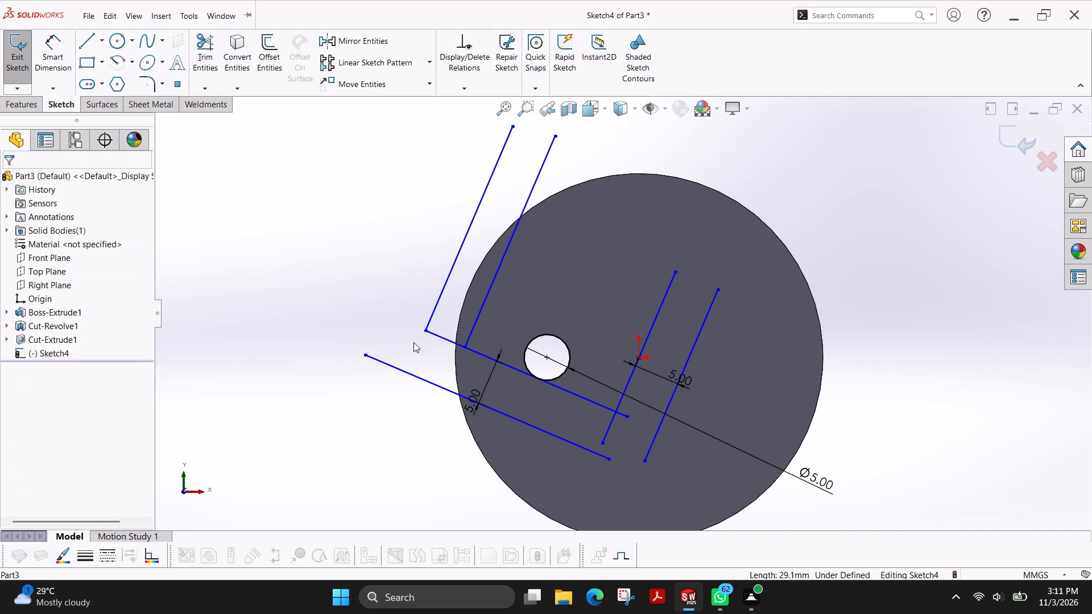
left_click(484, 384)
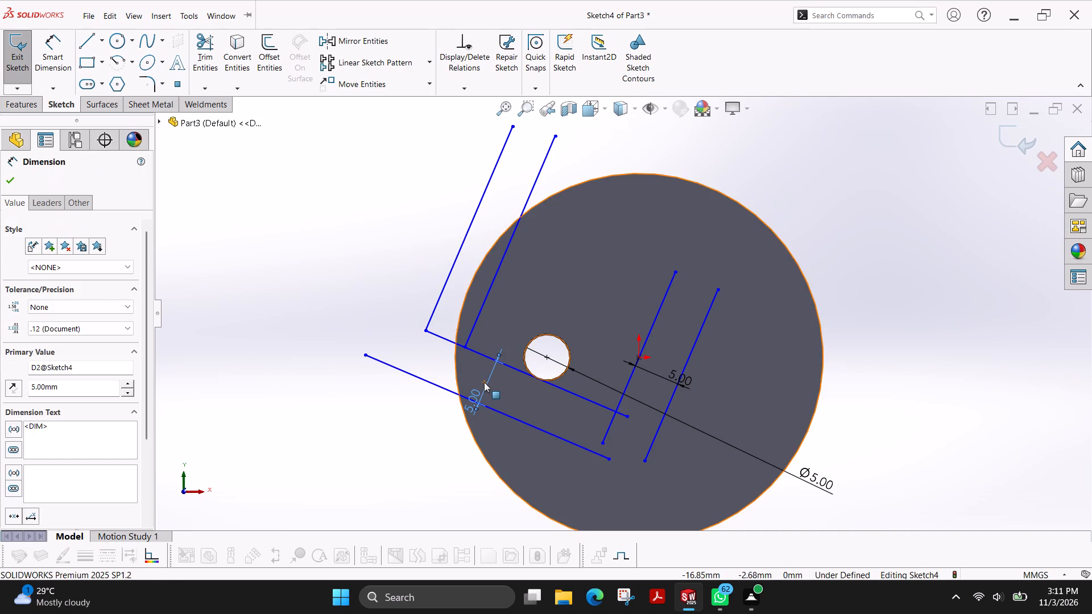
key("Delete")
Extend the outer perpendicular line down to the offset copy of the tangent line with Extend Entities.
left_click(854, 16)
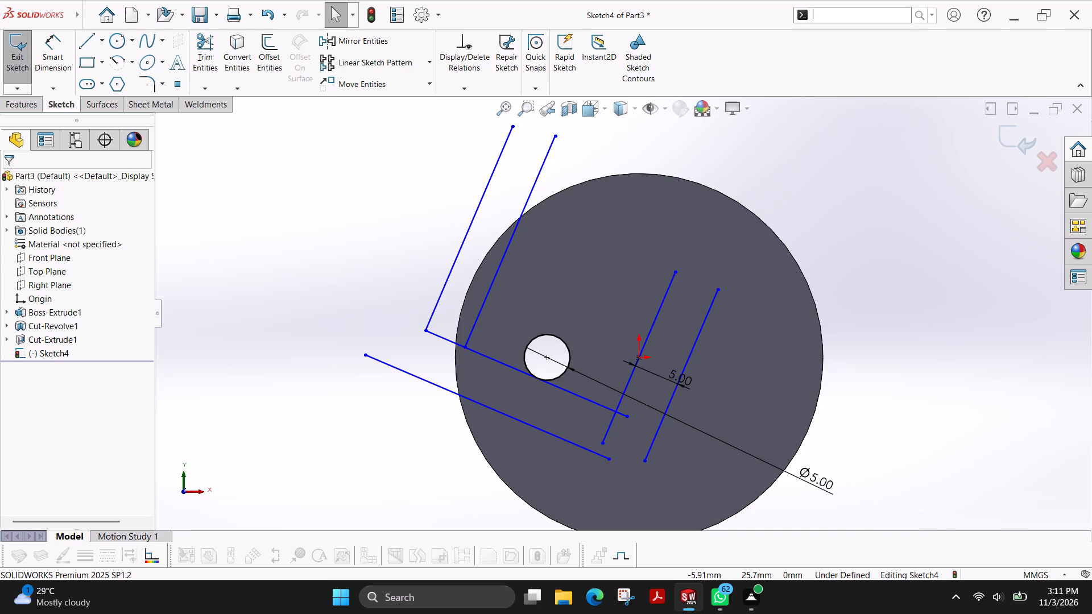
type("ex")
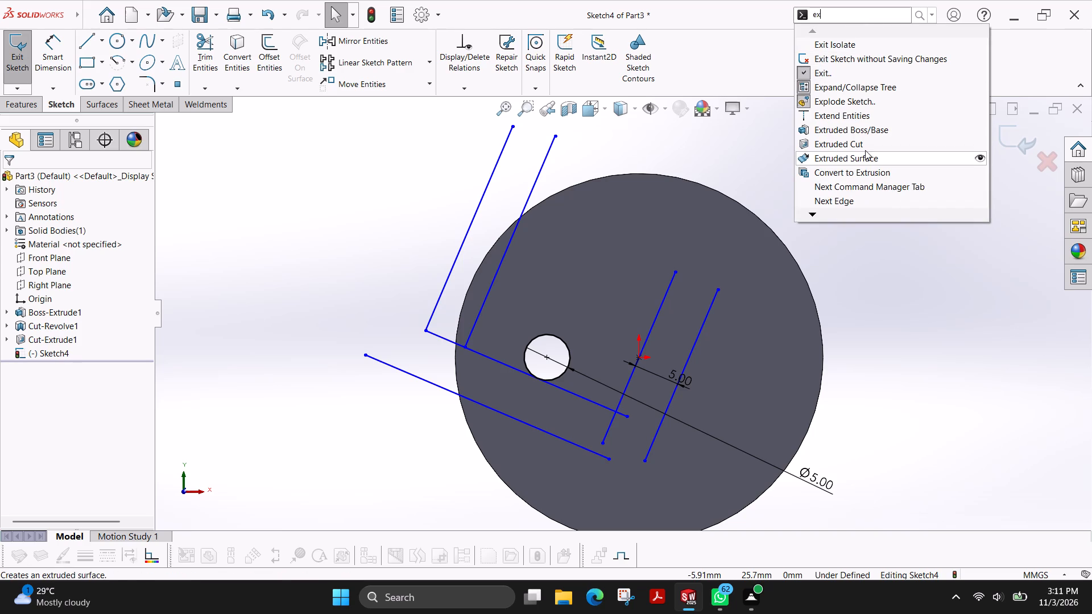
left_click(870, 117)
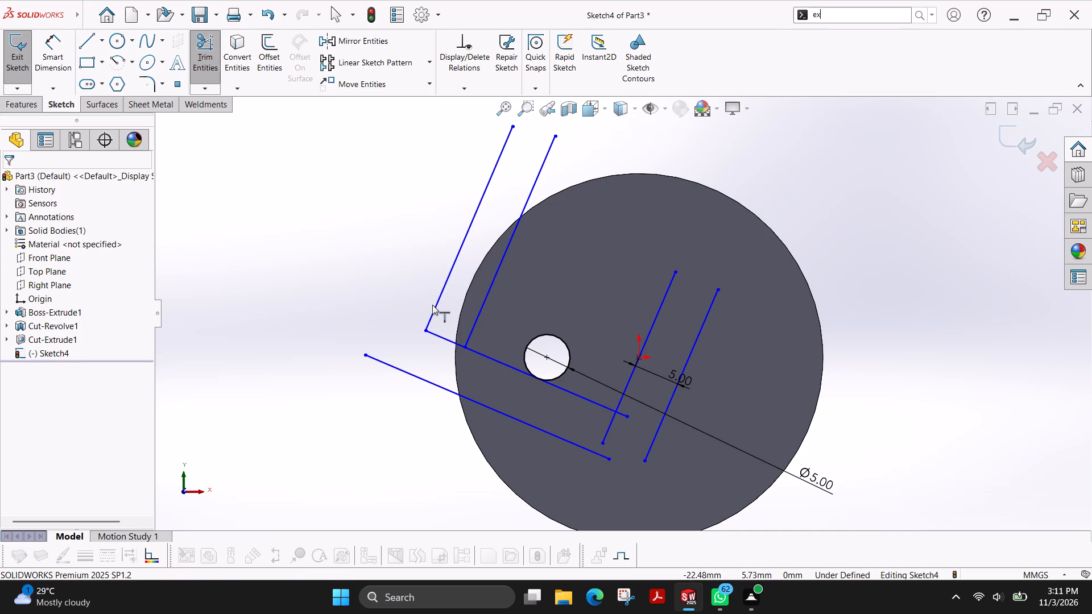
left_click(433, 310)
key("Escape")
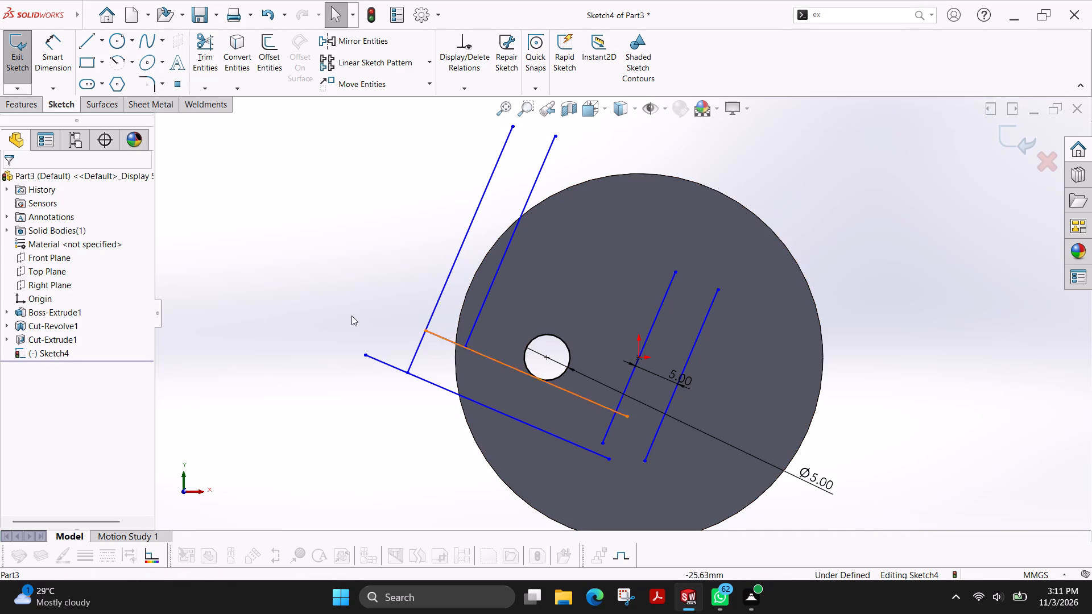
Trim the part of the lower offset line that overhangs beyond the outer perpendicular line.
left_click(201, 76)
left_click_drag(395, 326, 376, 398)
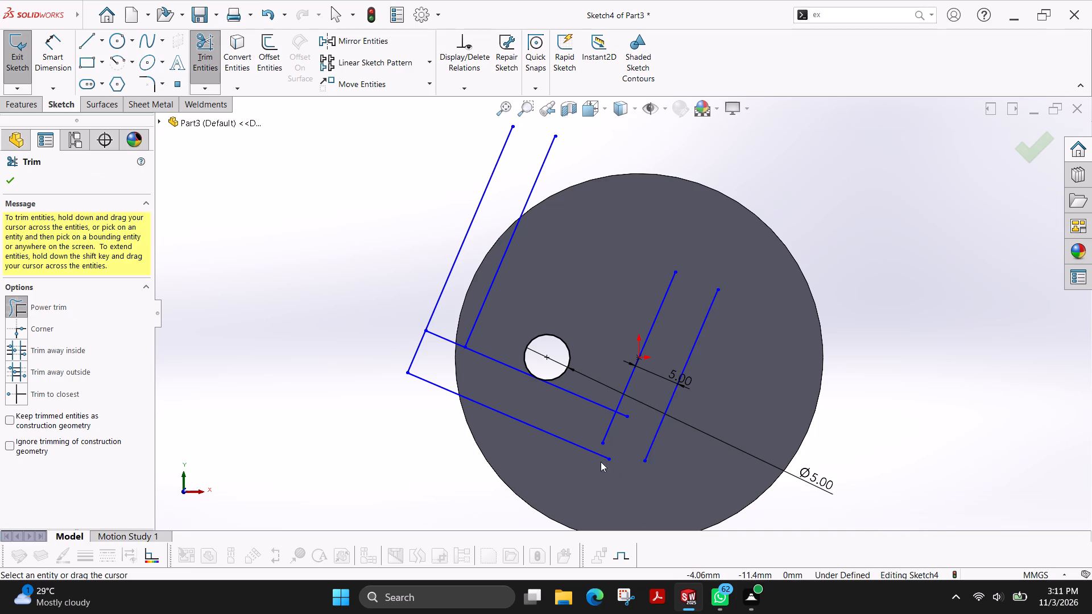
key("Escape")
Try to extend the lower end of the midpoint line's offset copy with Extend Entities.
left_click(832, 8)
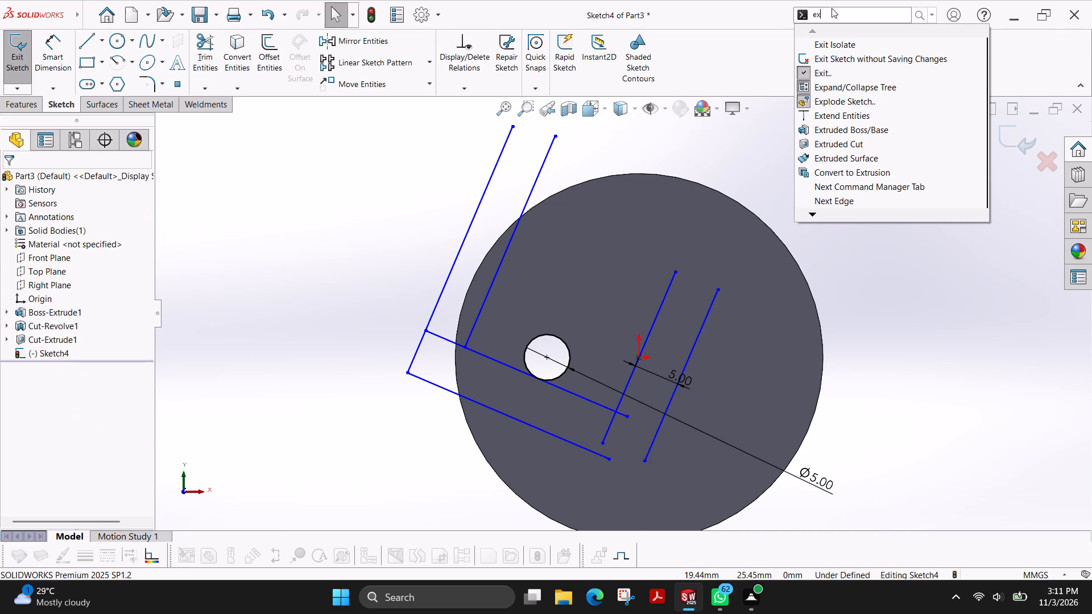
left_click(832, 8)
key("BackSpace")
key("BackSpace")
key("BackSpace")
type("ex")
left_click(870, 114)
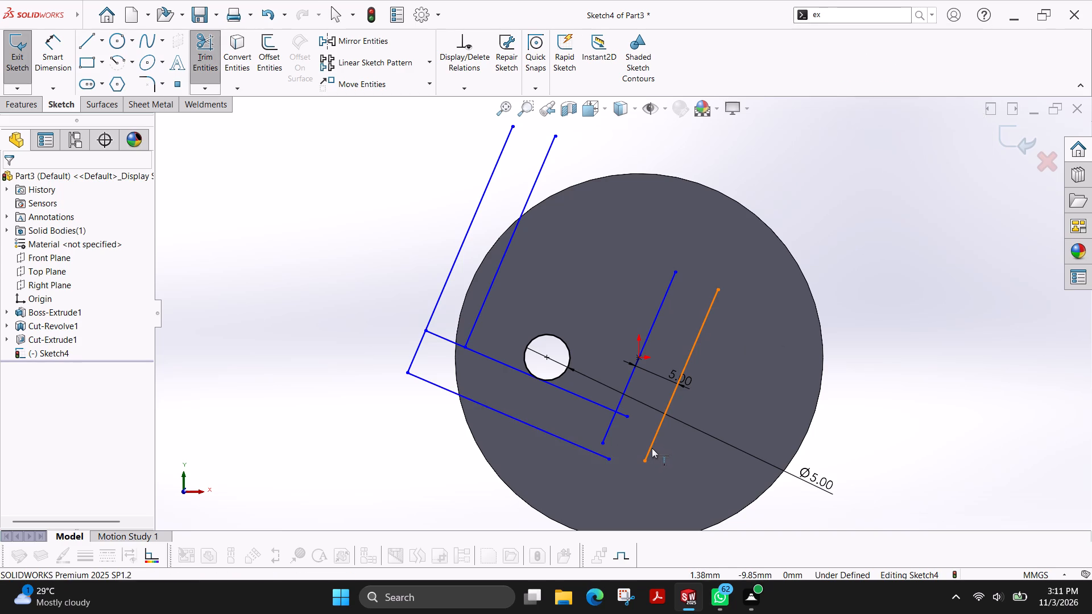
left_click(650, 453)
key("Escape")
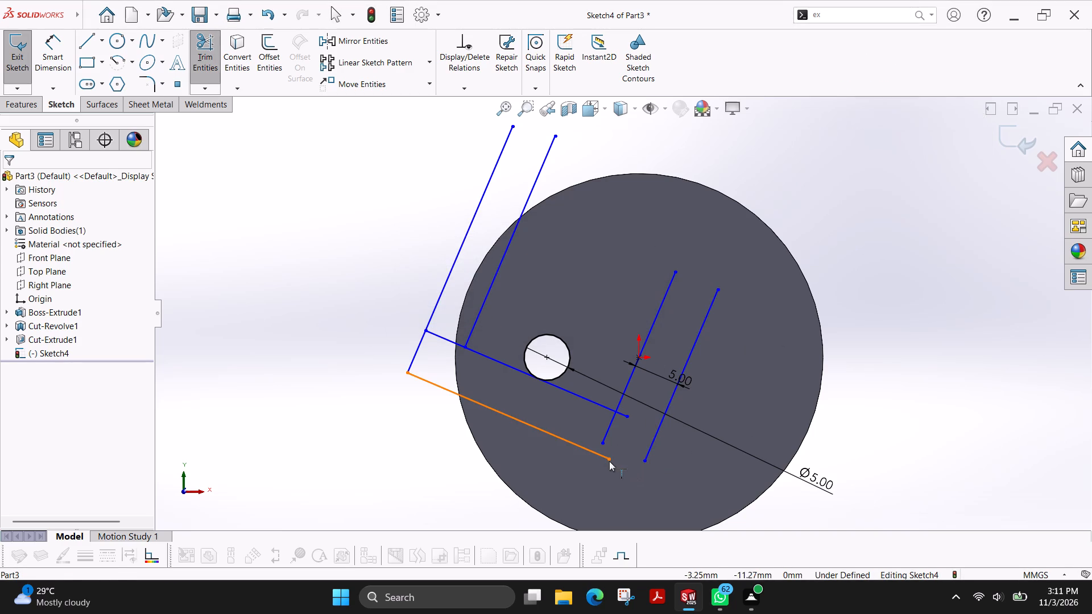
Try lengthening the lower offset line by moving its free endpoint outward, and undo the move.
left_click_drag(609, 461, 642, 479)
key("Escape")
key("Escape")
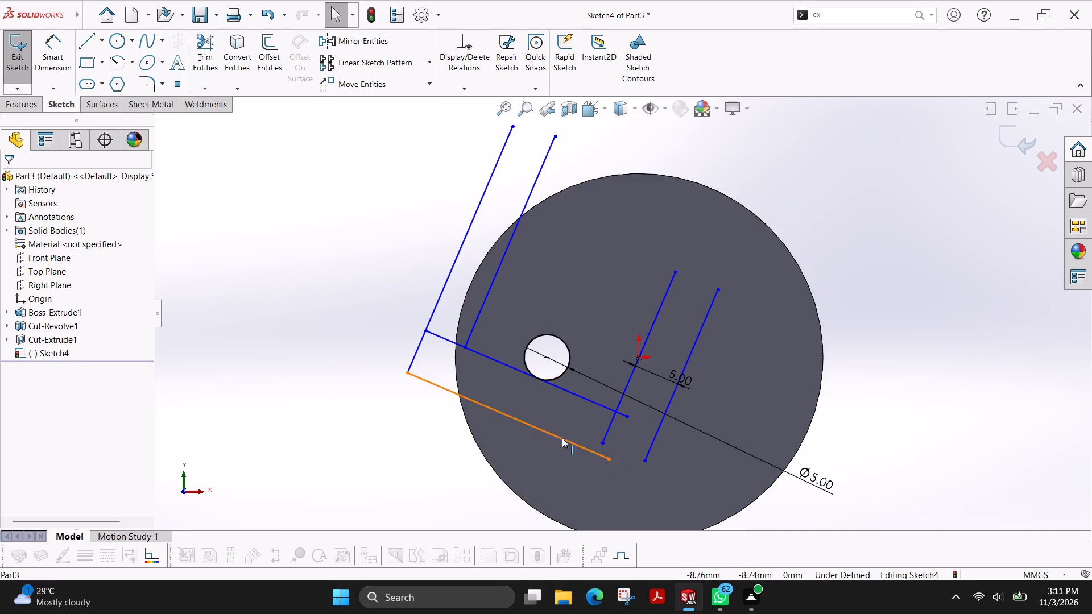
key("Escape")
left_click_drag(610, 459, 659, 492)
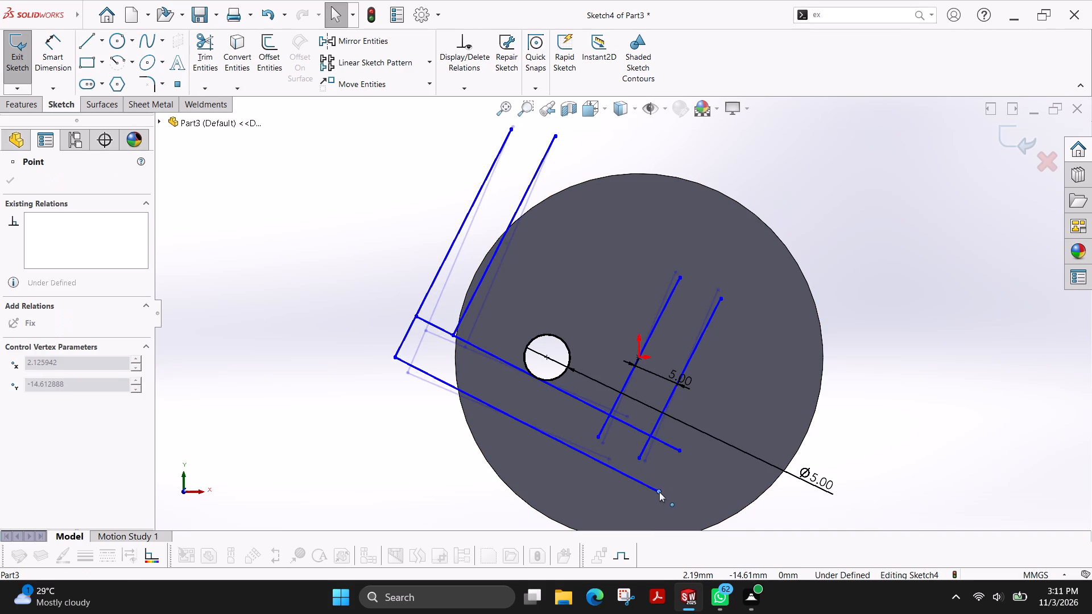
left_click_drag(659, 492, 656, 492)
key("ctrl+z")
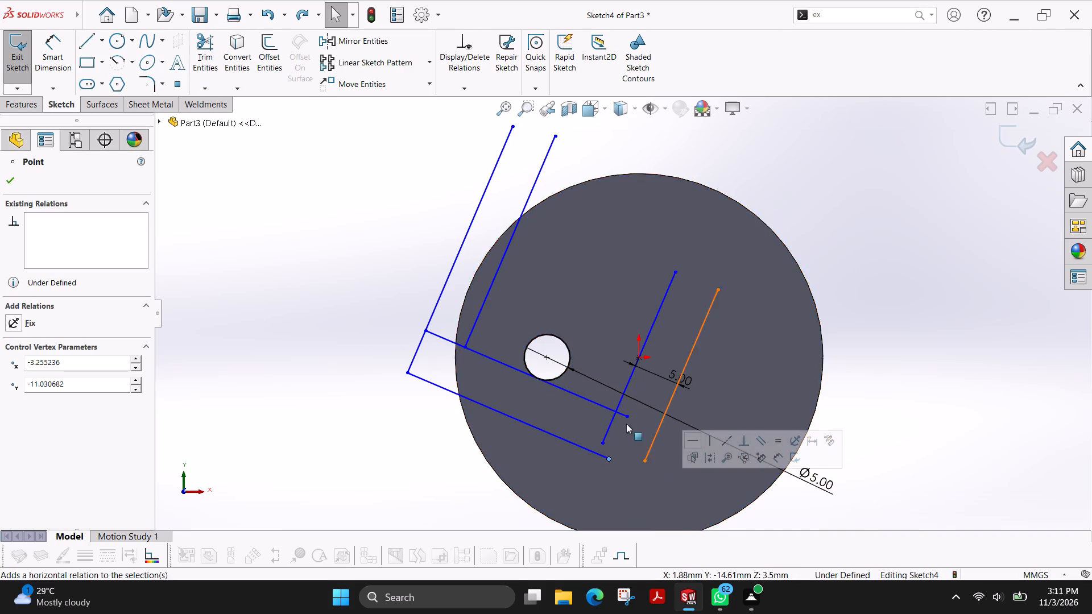
Sketch a line about 33 mm long over the lower offset line, from its outer corner and perpendicular to the outer line.
left_click(88, 39)
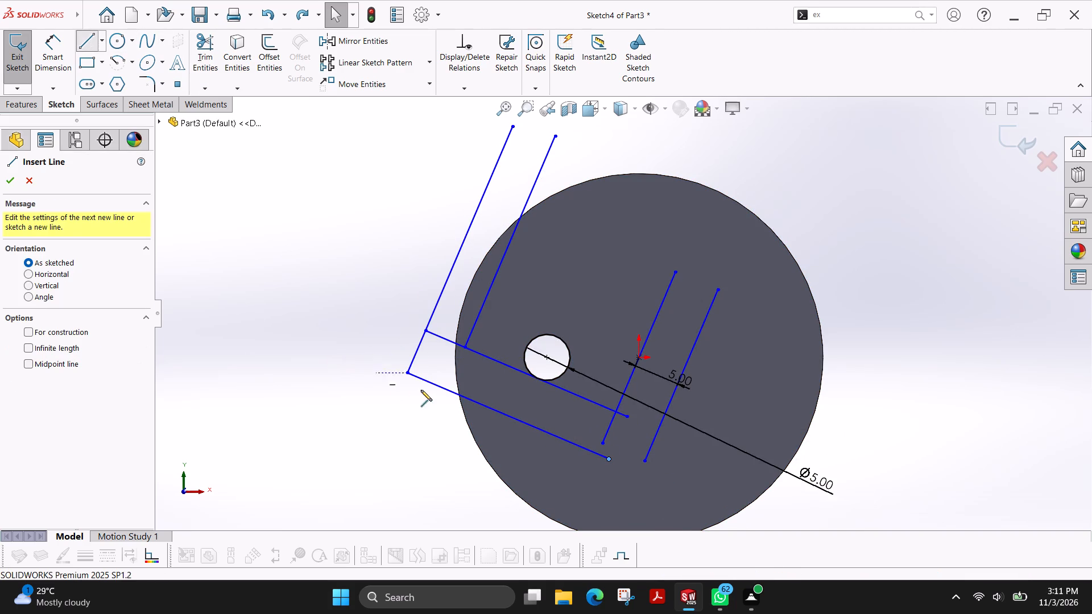
left_click(407, 372)
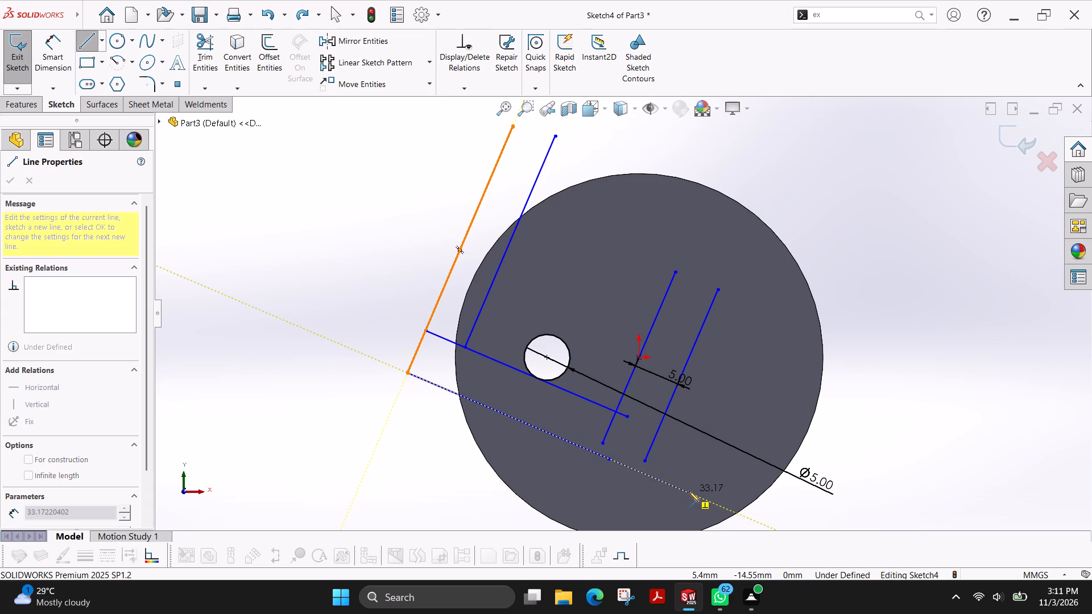
left_click(689, 491)
key("Escape")
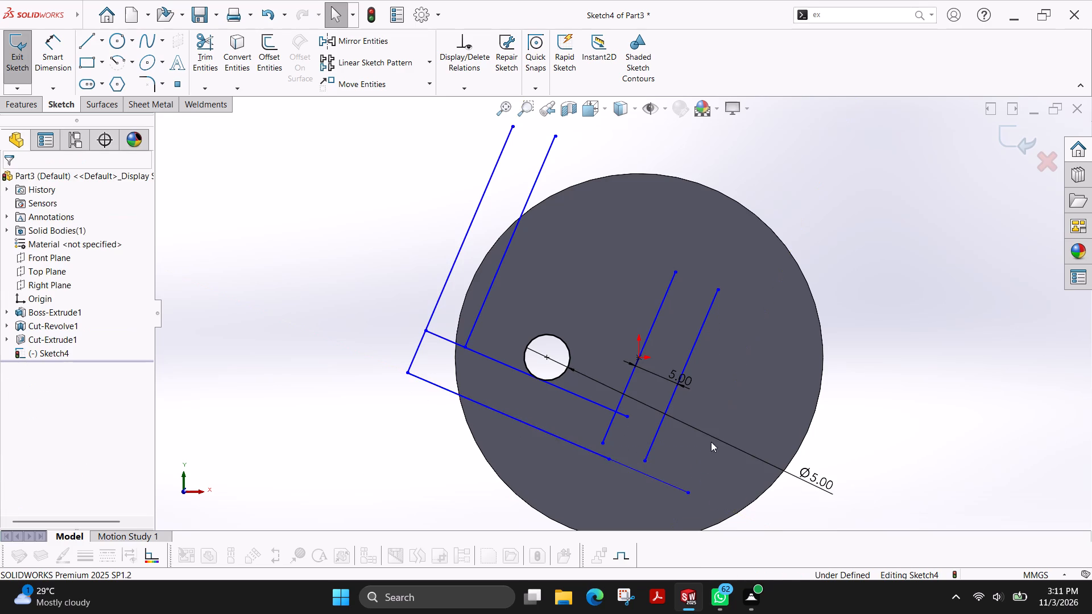
Delete the shorter lower offset line that the new longer line overlaps.
left_click(574, 447)
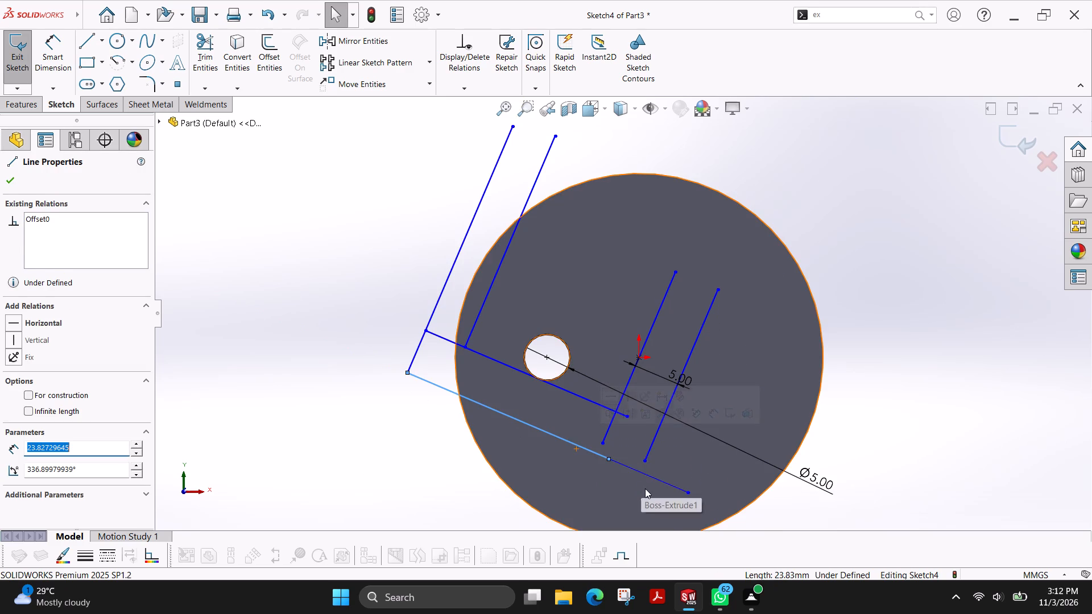
key("Delete")
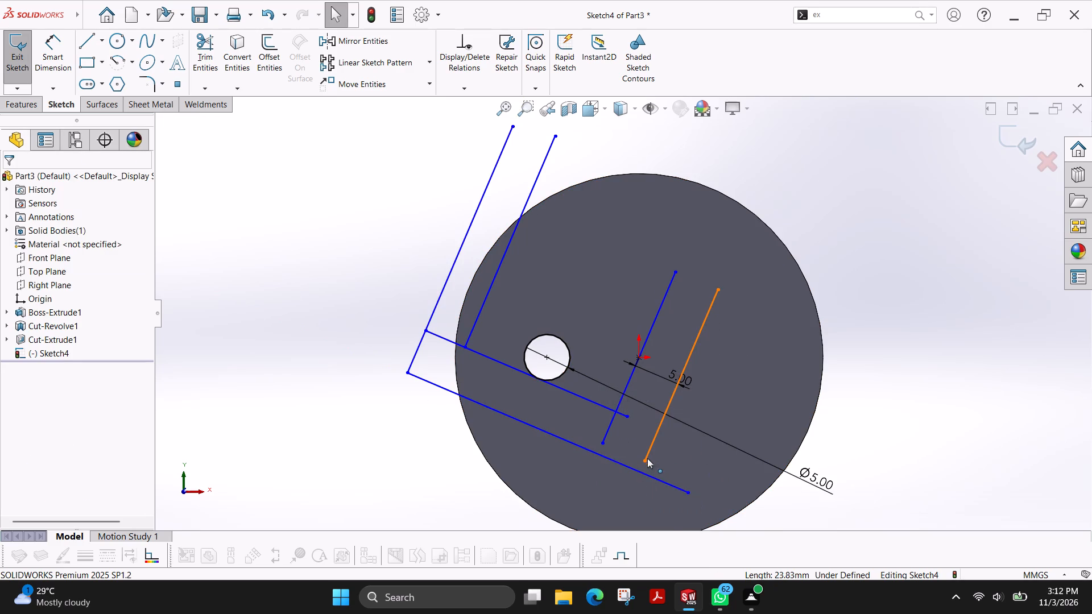
Extend the midpoint line and its offset copy down to the long lower line, accepting deletion of the midpoint relation.
left_click(865, 16)
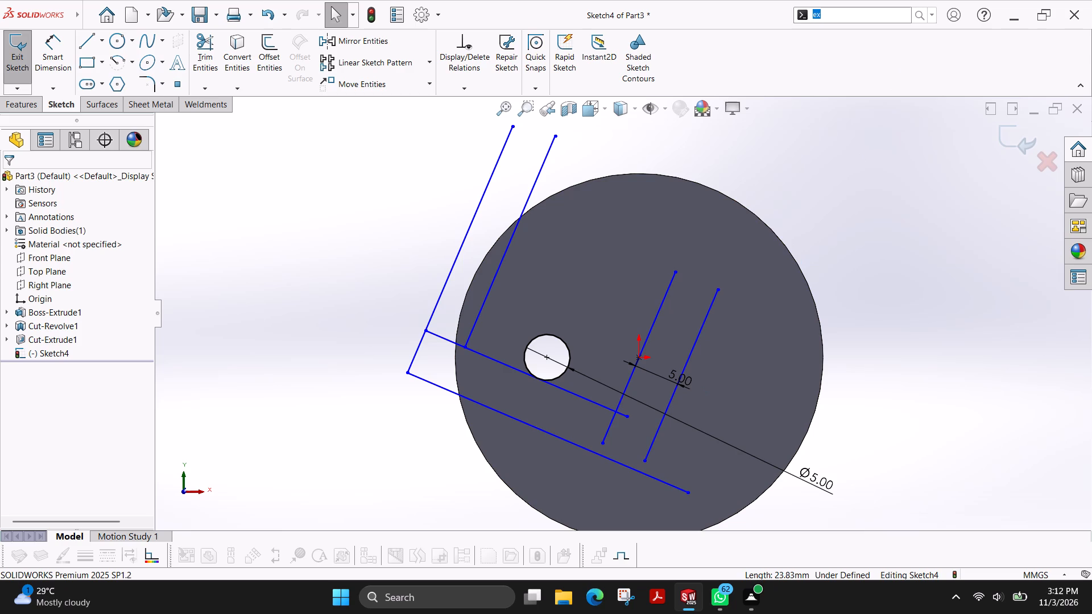
type("ex")
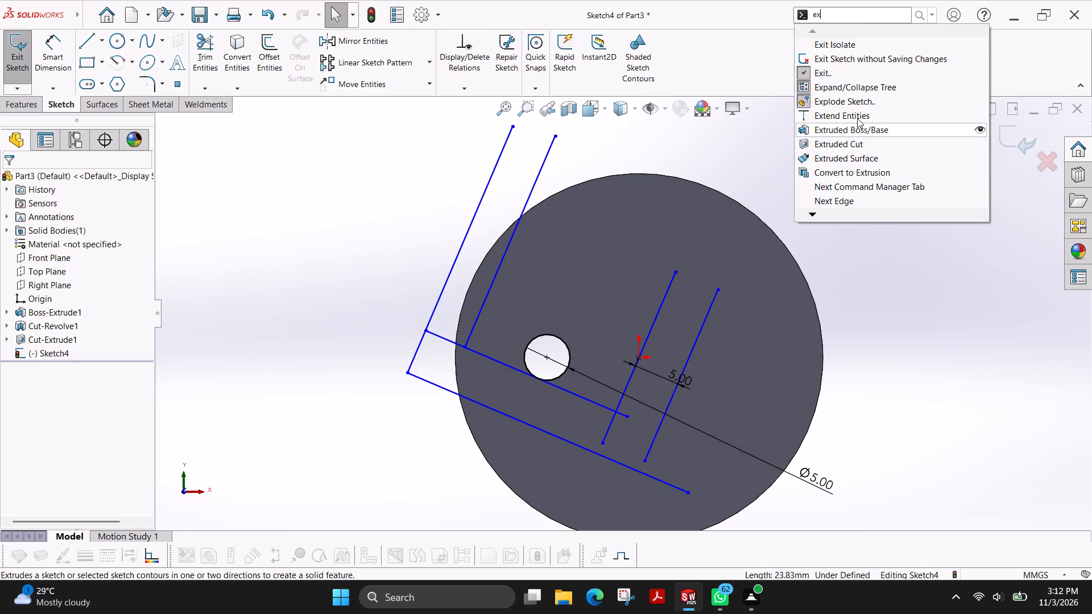
left_click(857, 118)
left_click(649, 455)
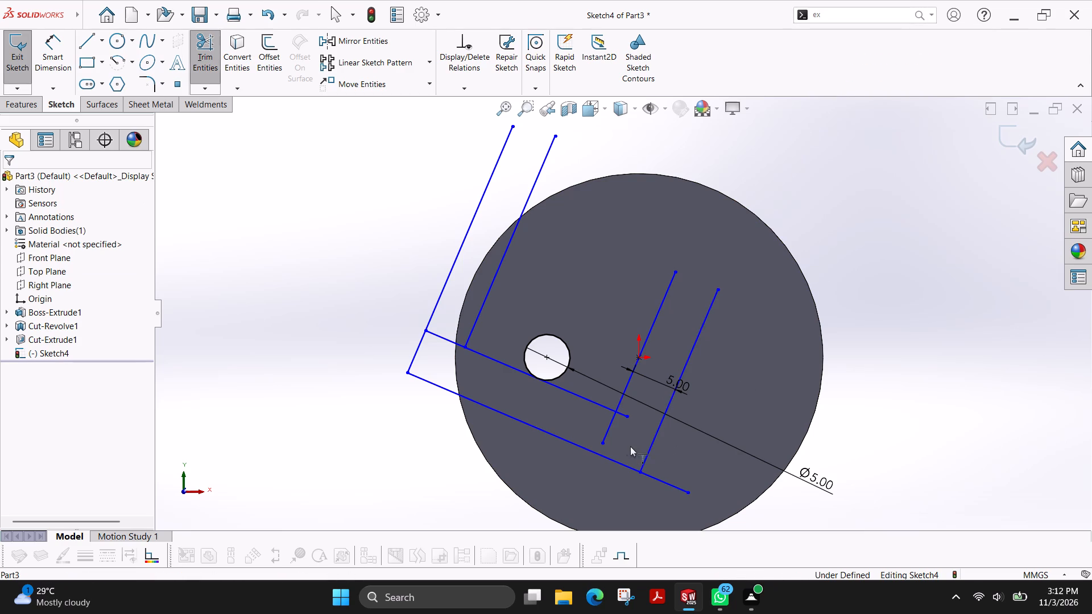
left_click(605, 435)
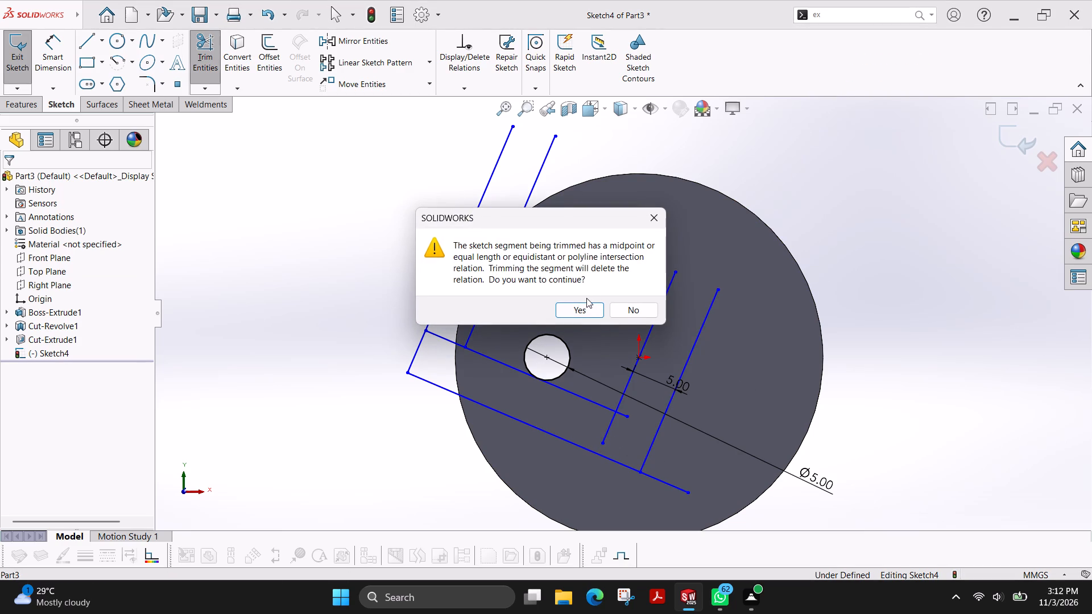
left_click(585, 300)
left_click(585, 304)
key("Escape")
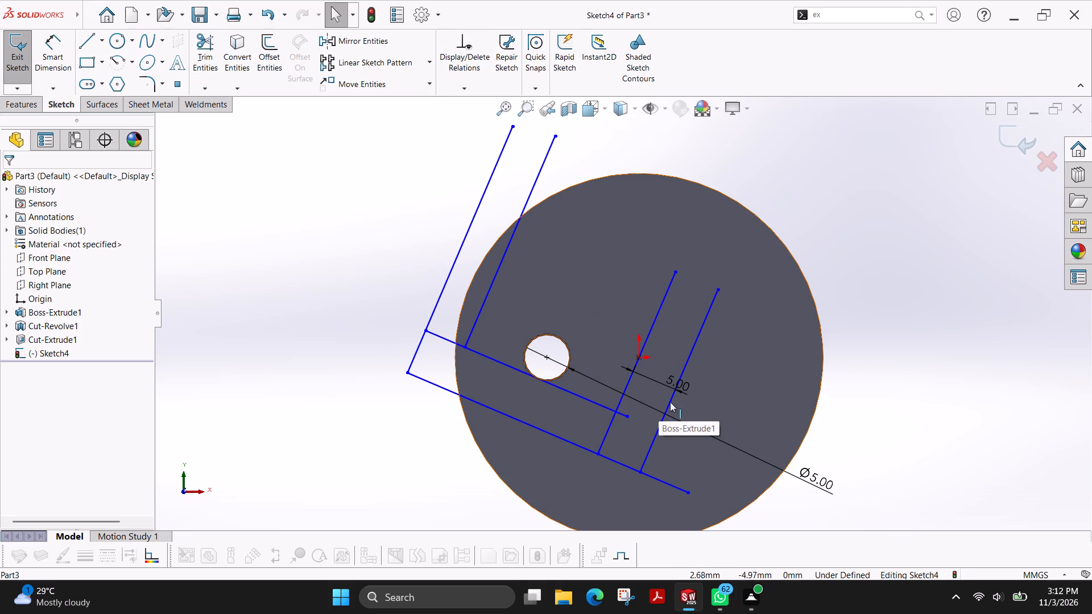
Delete the 5 mm offset dimension between the line through the origin and its parallel copy.
left_click(654, 377)
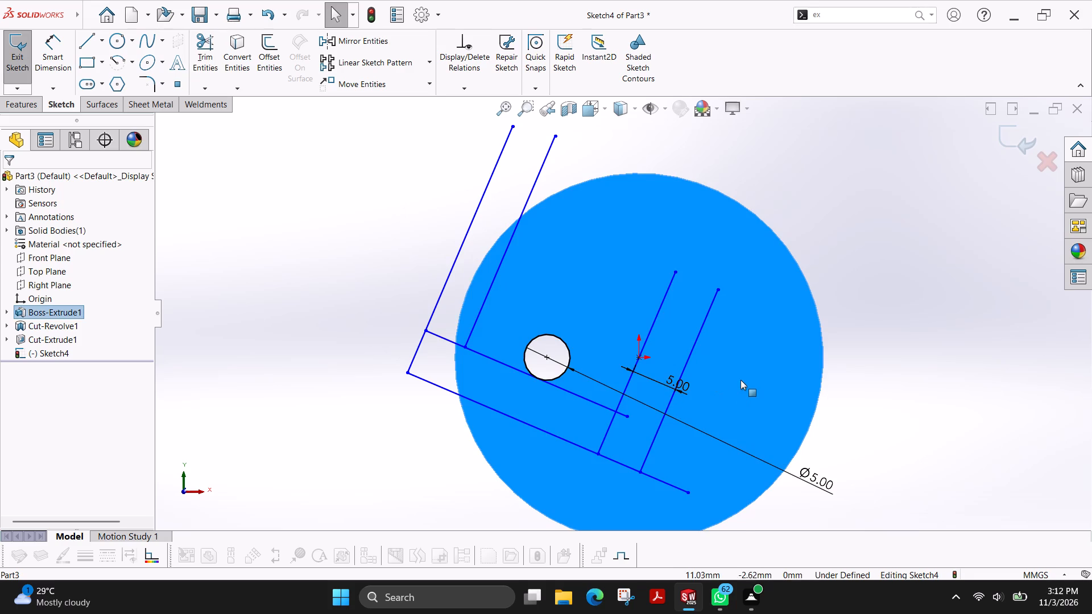
key("Escape")
left_click(651, 376)
key("Delete")
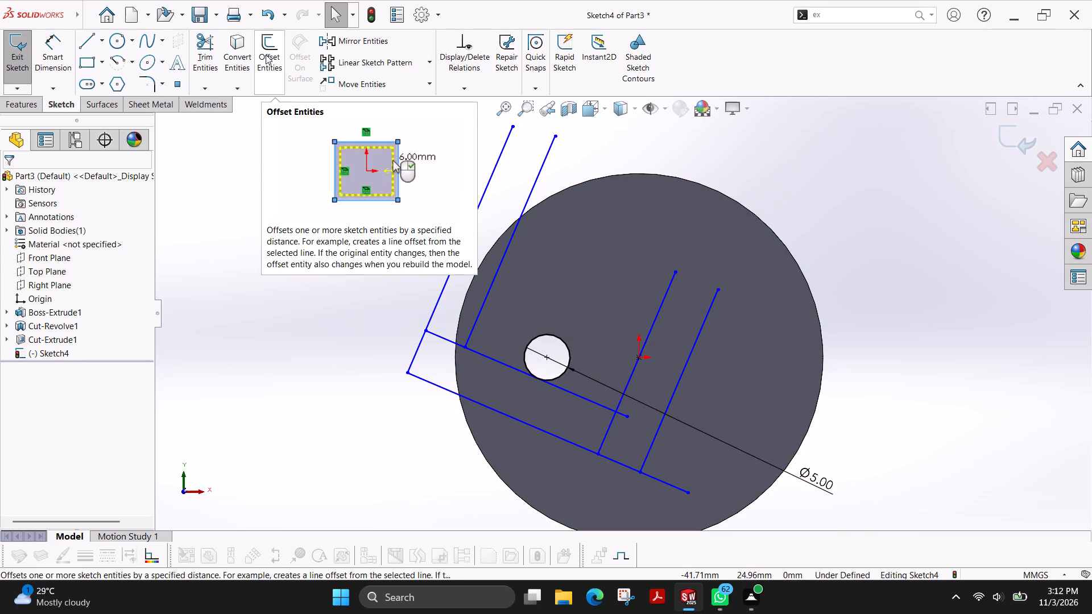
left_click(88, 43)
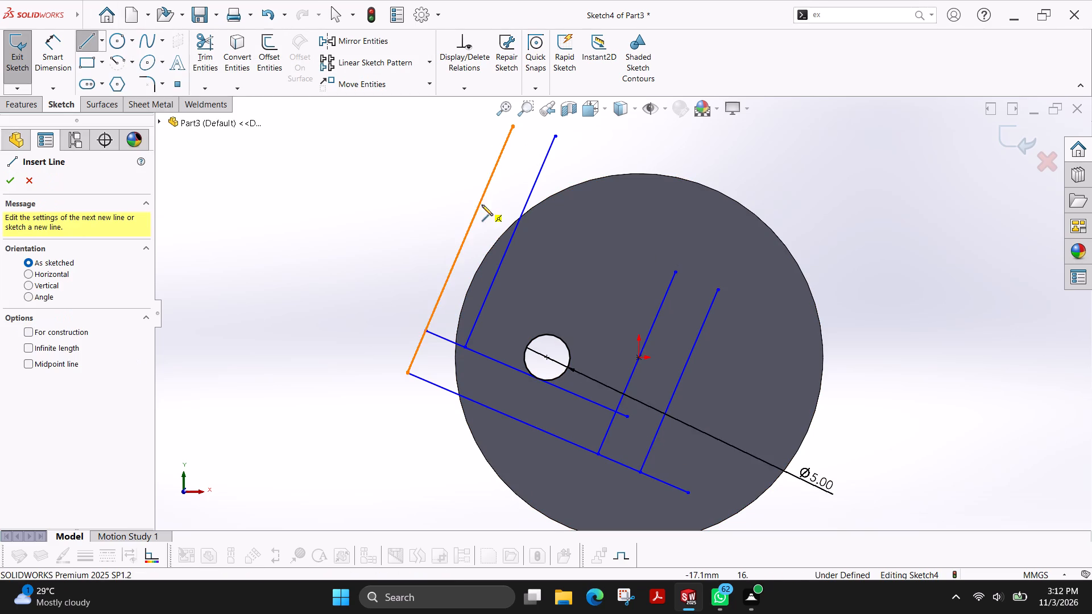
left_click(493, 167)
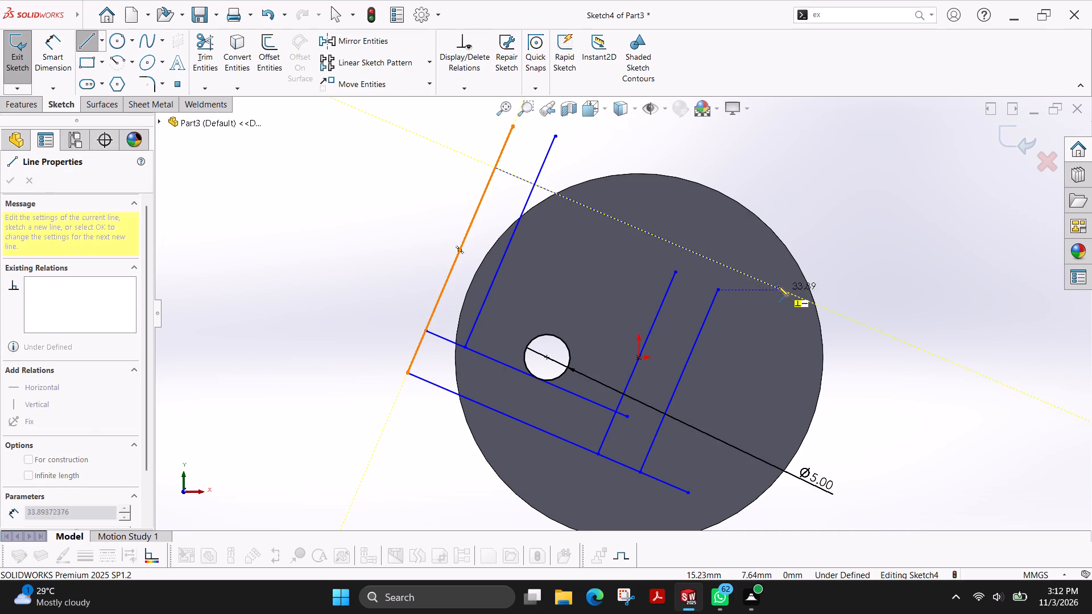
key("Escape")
Sketch a line about 38 mm long from the upper part of the outer left line, perpendicular to it, crossing all four parallel lines.
left_click(80, 52)
left_click(85, 42)
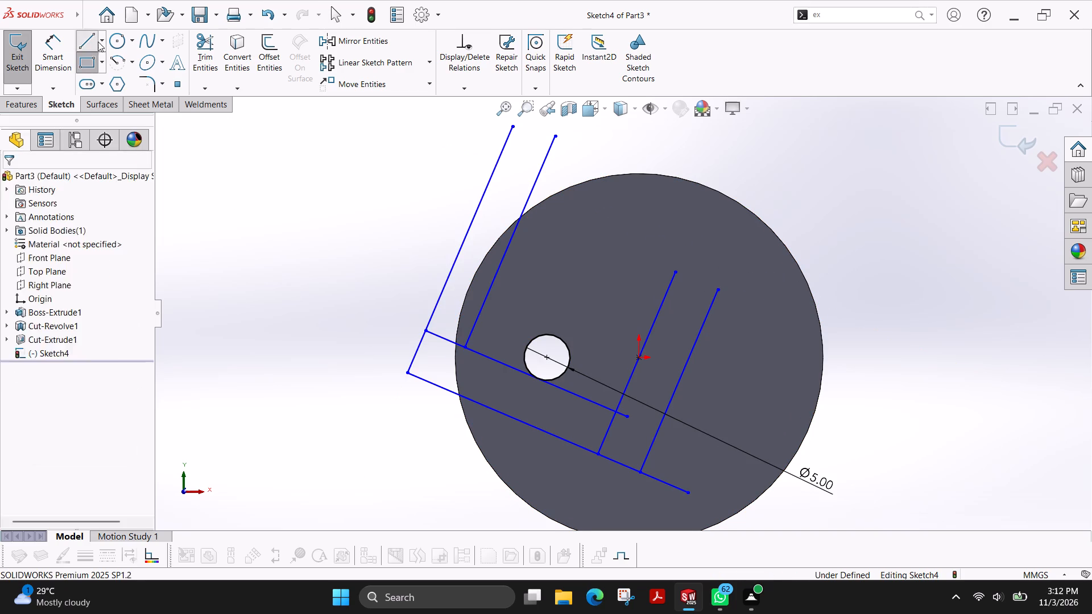
left_click(477, 211)
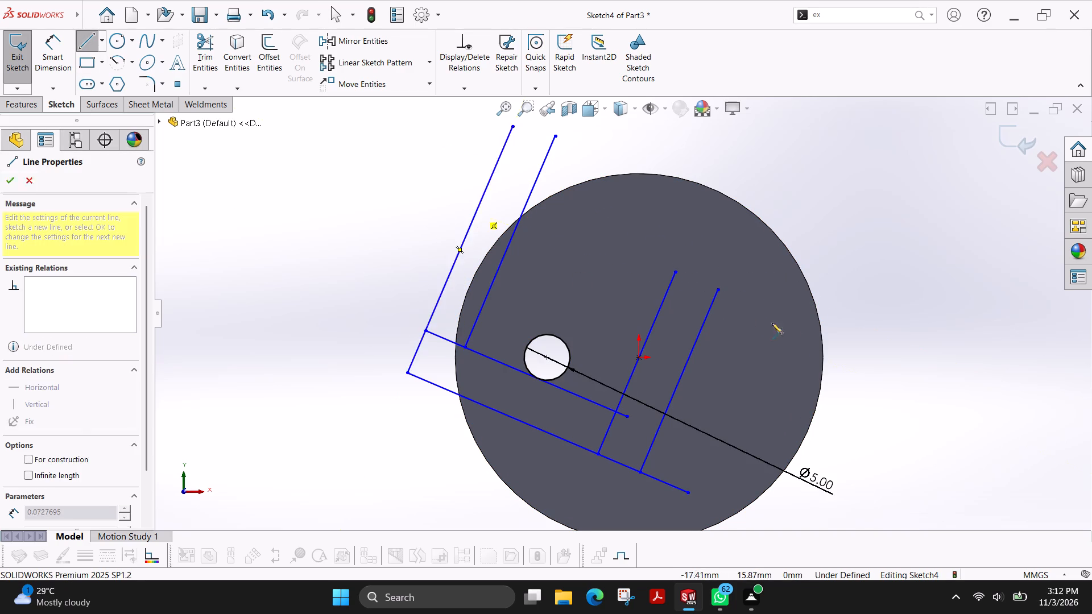
left_click(800, 351)
key("Escape")
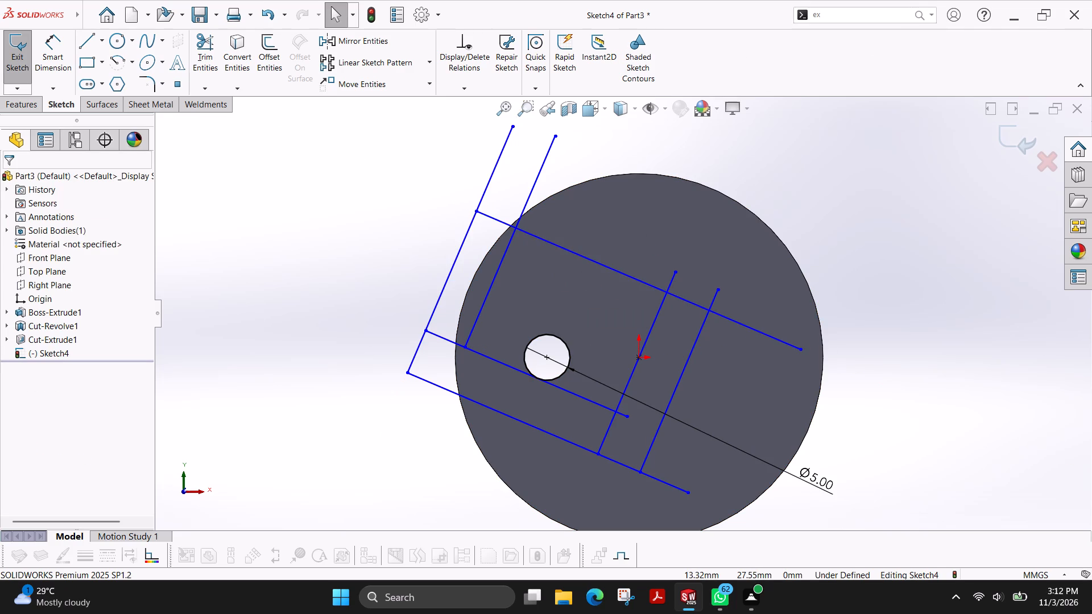
Trim the overhanging line ends and the inner crossing segments, leaving a single closed, tilted U-shaped outline.
left_click(201, 51)
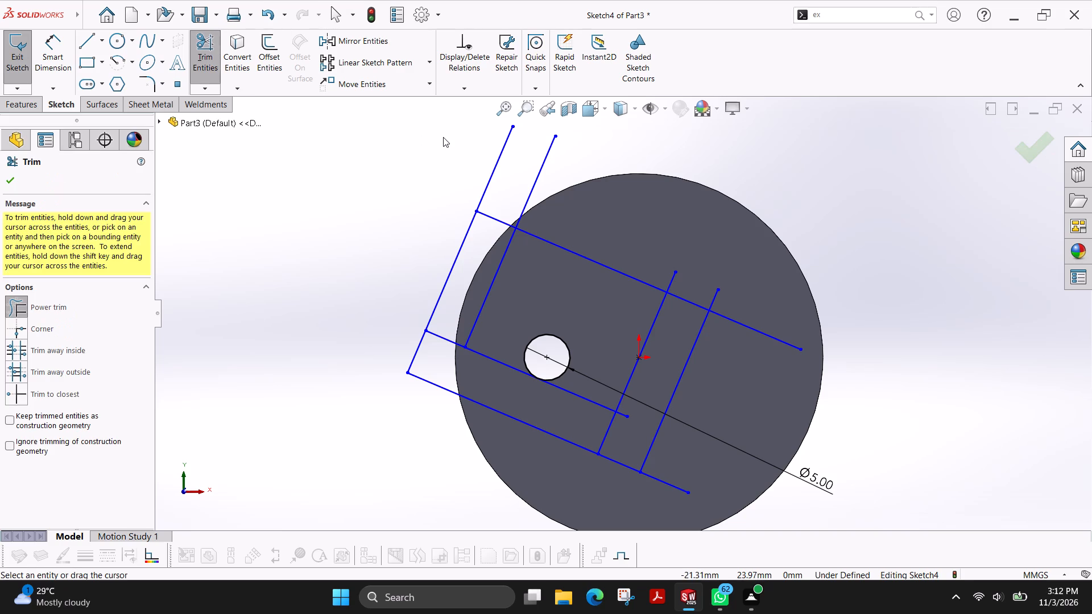
left_click_drag(443, 137, 554, 200)
left_click_drag(611, 218, 595, 280)
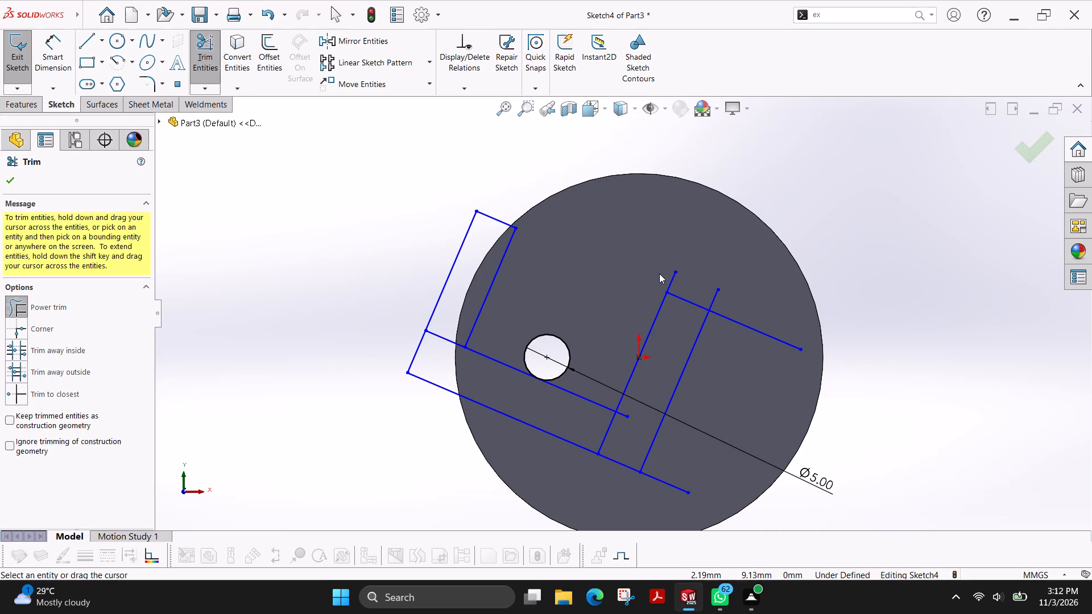
left_click_drag(659, 273, 727, 304)
left_click_drag(793, 313, 763, 361)
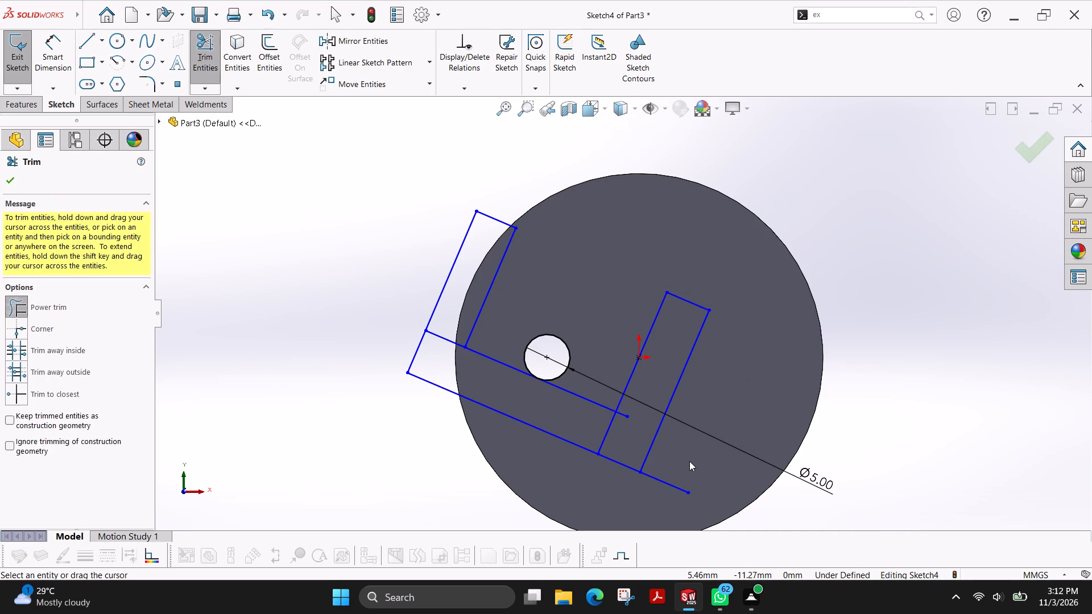
left_click_drag(686, 460, 660, 503)
scroll(631, 424, "down", 2)
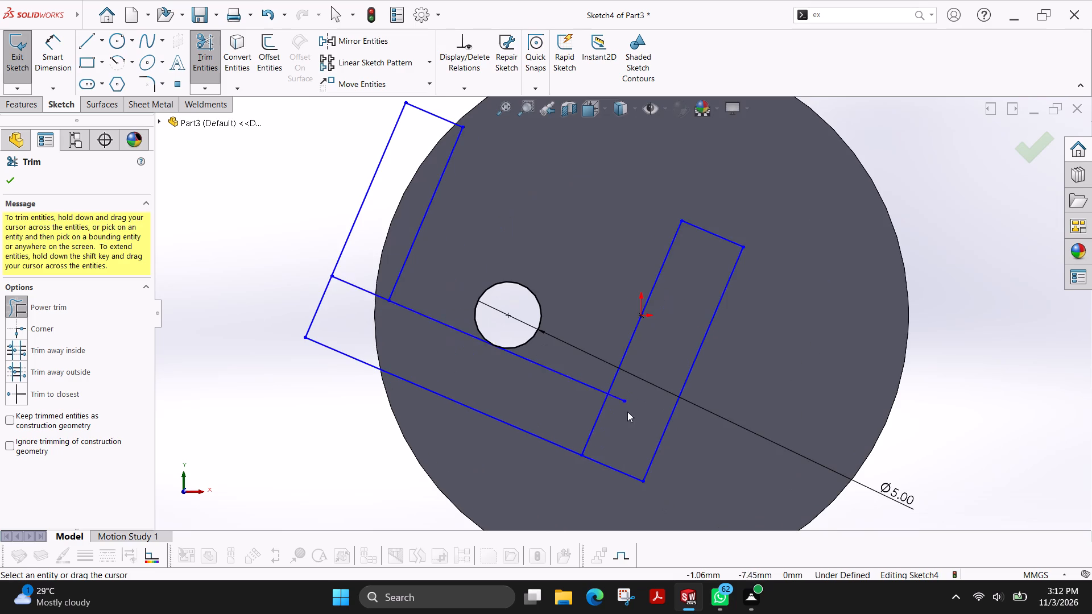
left_click_drag(625, 381, 562, 413)
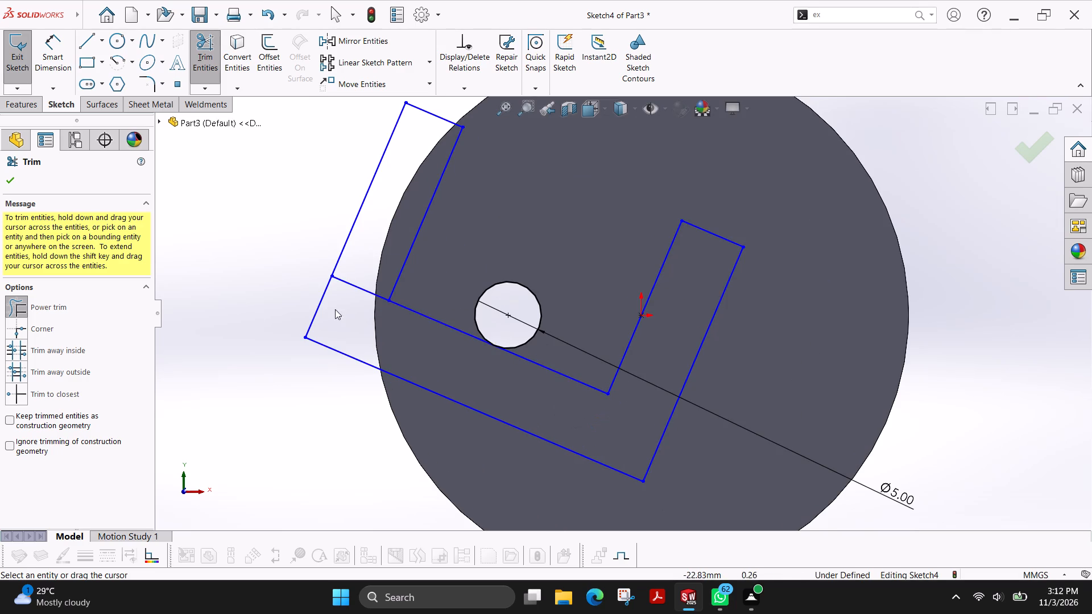
left_click_drag(360, 265, 354, 305)
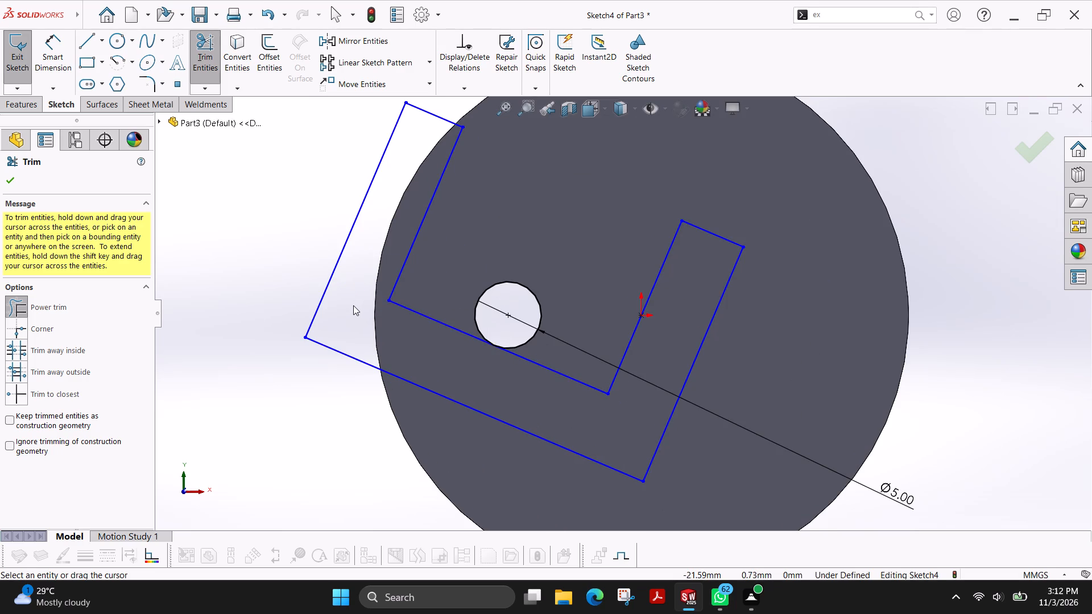
scroll(353, 305, "up", 1)
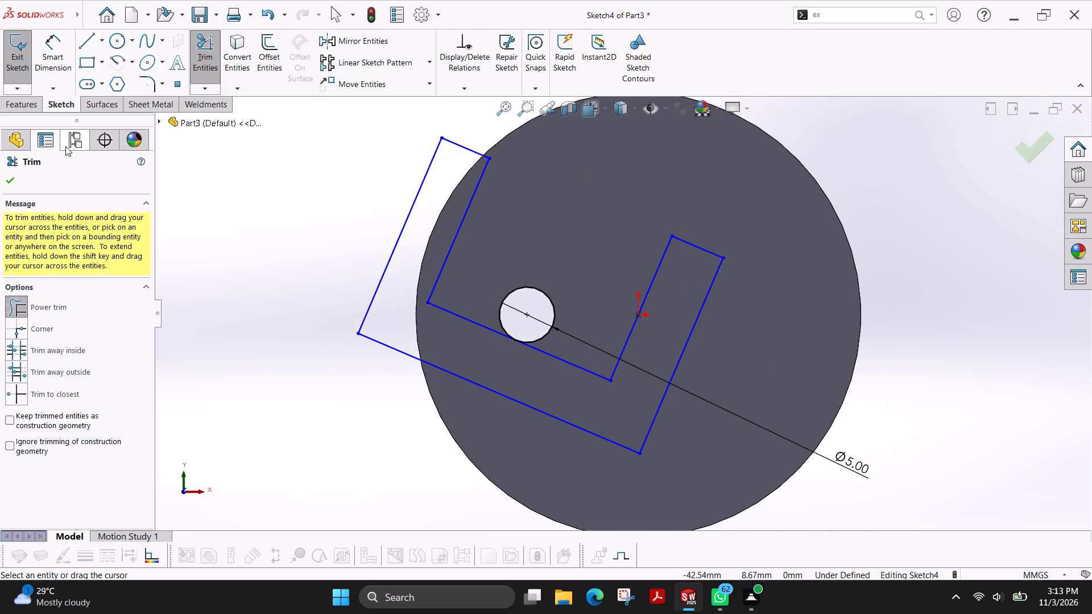
left_click(3, 181)
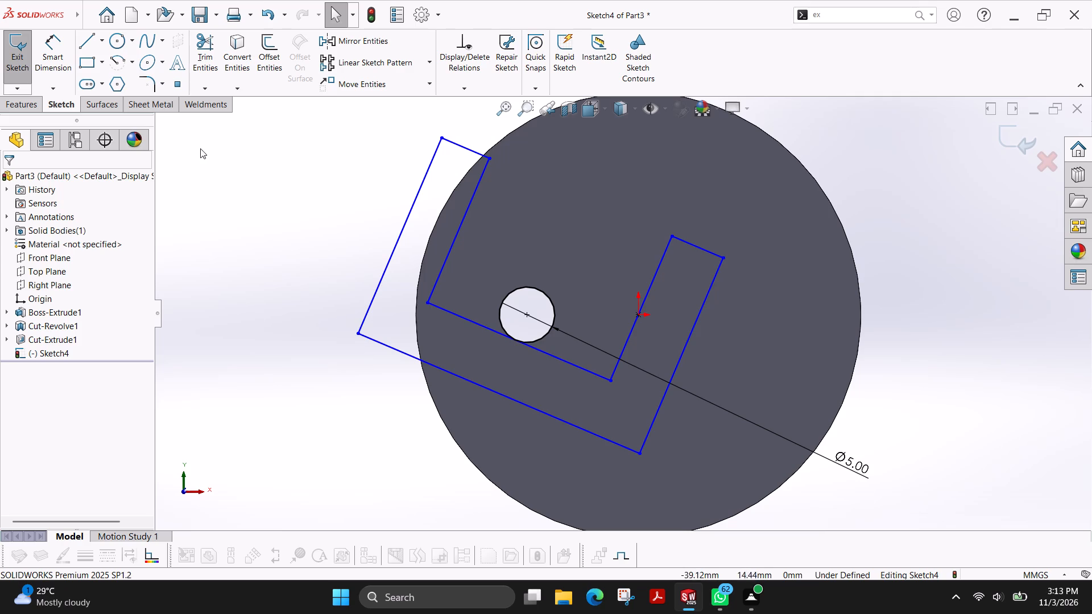
Dimension the distance between the inner and outer base lines of the U outline as 5 mm.
left_click(53, 44)
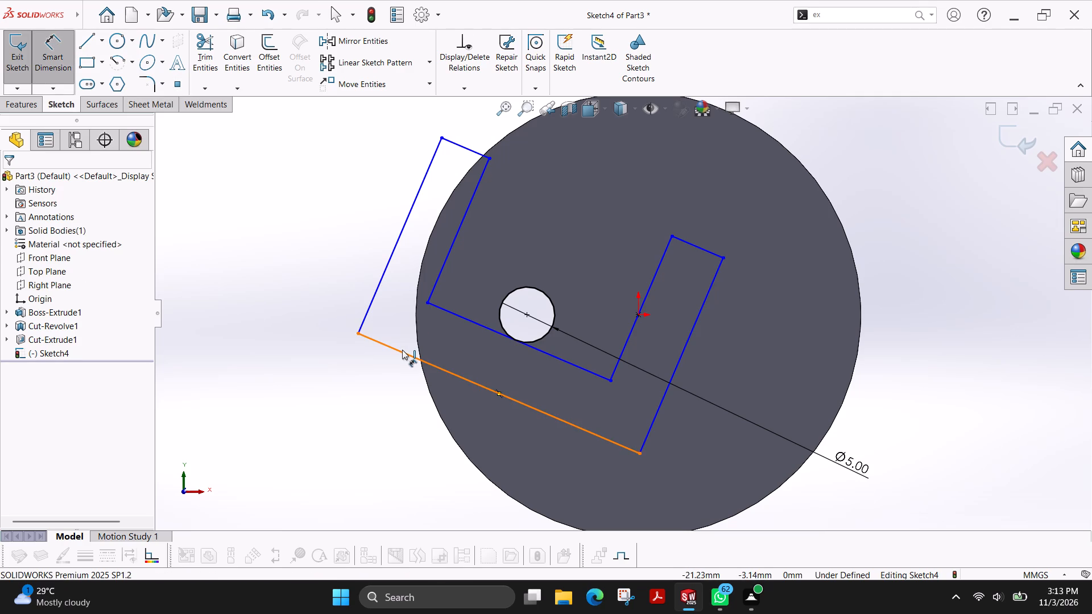
left_click(526, 346)
left_click(519, 405)
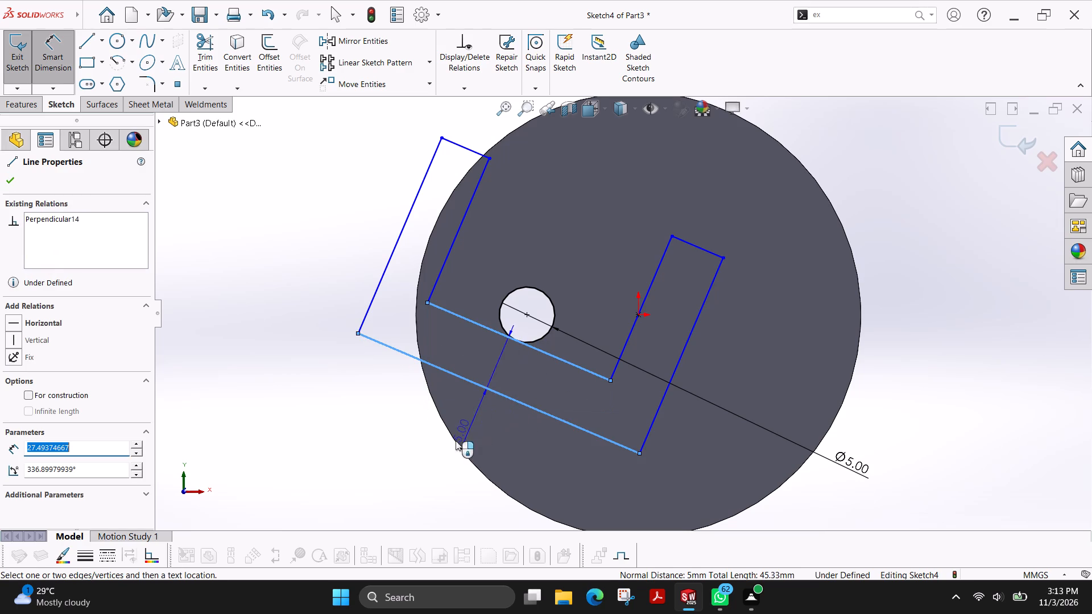
left_click(417, 463)
key("Return")
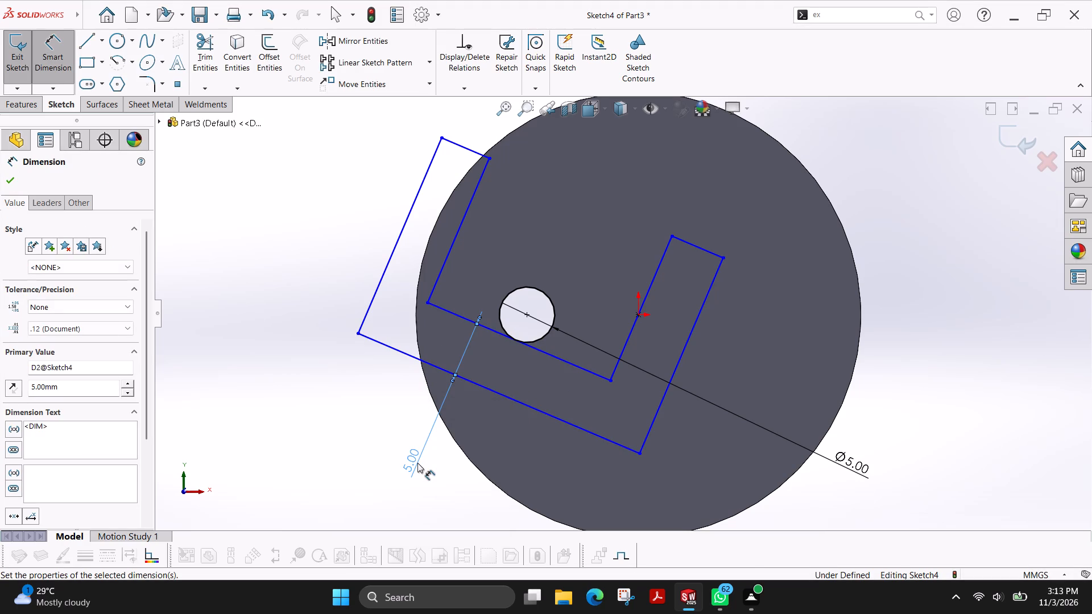
Dimension the left arm's height from the outer base line to its end line as 25 mm.
left_click(390, 345)
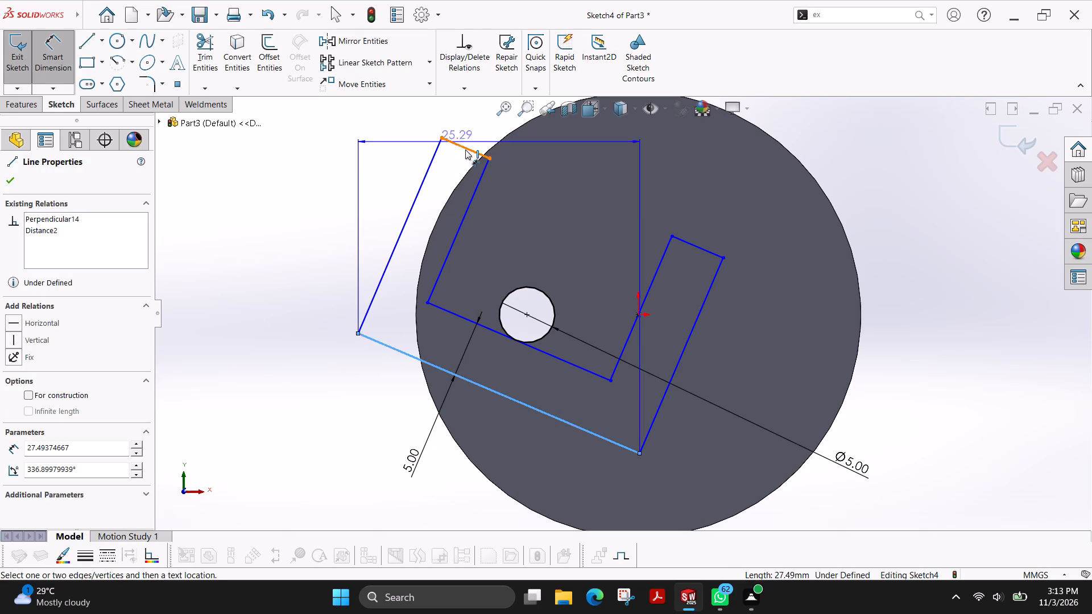
left_click(466, 147)
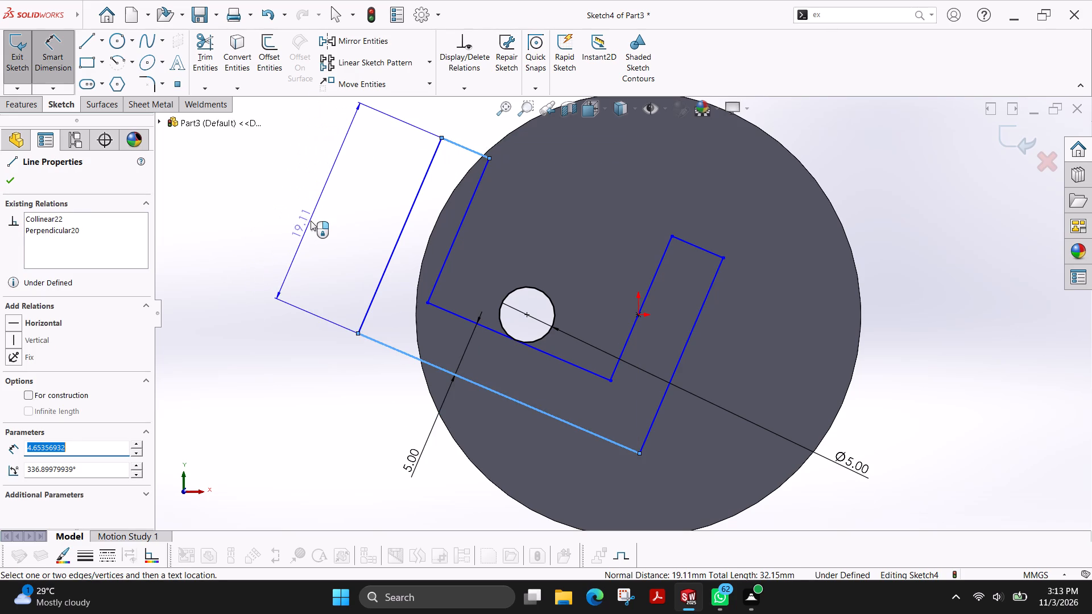
left_click(311, 220)
type("25")
key("Return")
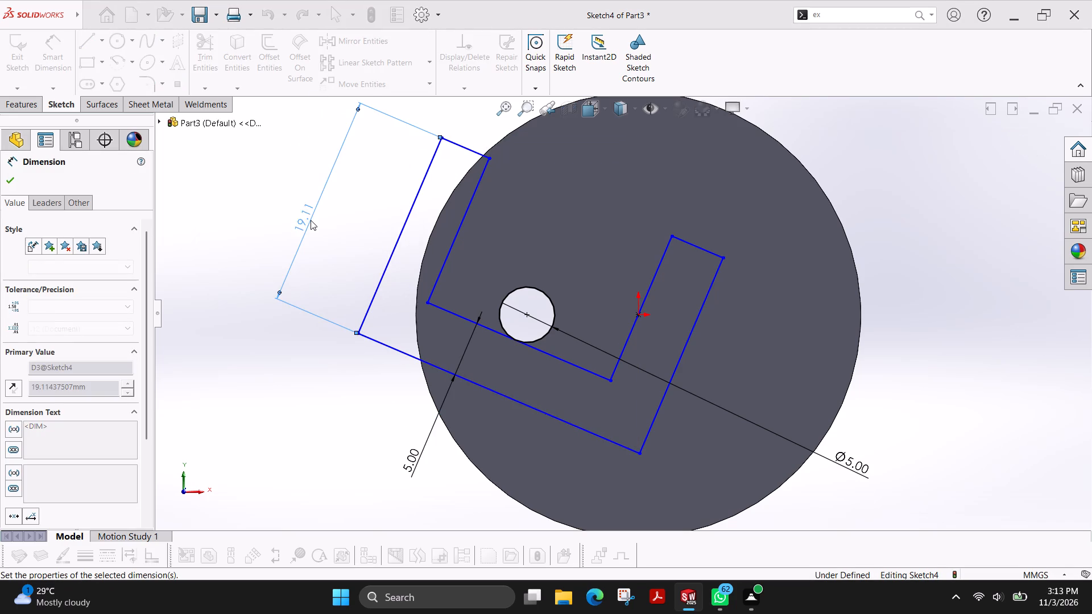
Dimension the U outline's overall width between its two outer side lines as 30 mm.
scroll(474, 213, "up", 2)
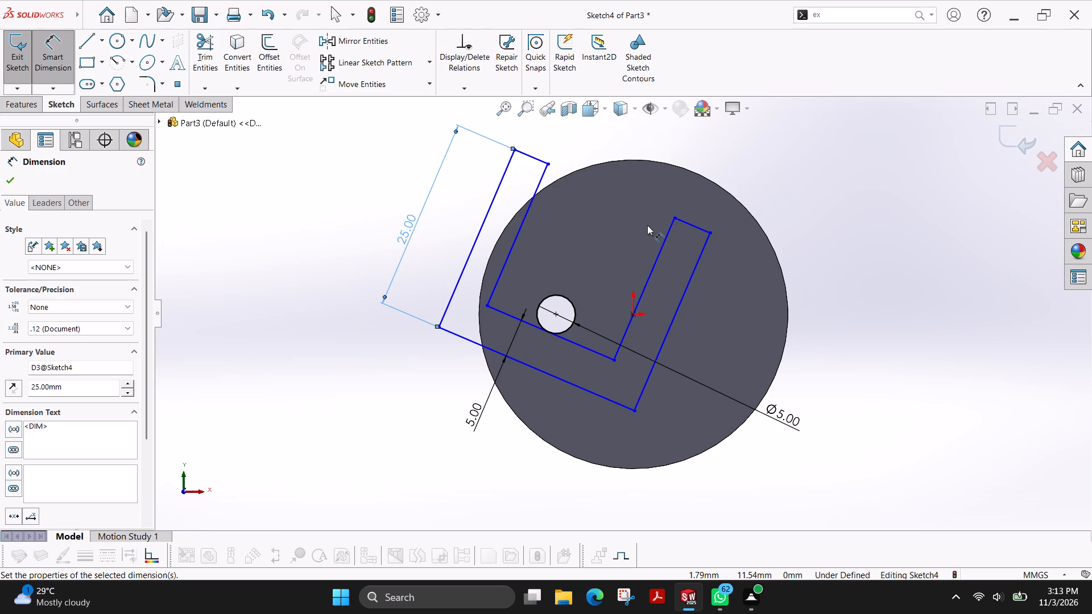
left_click(682, 298)
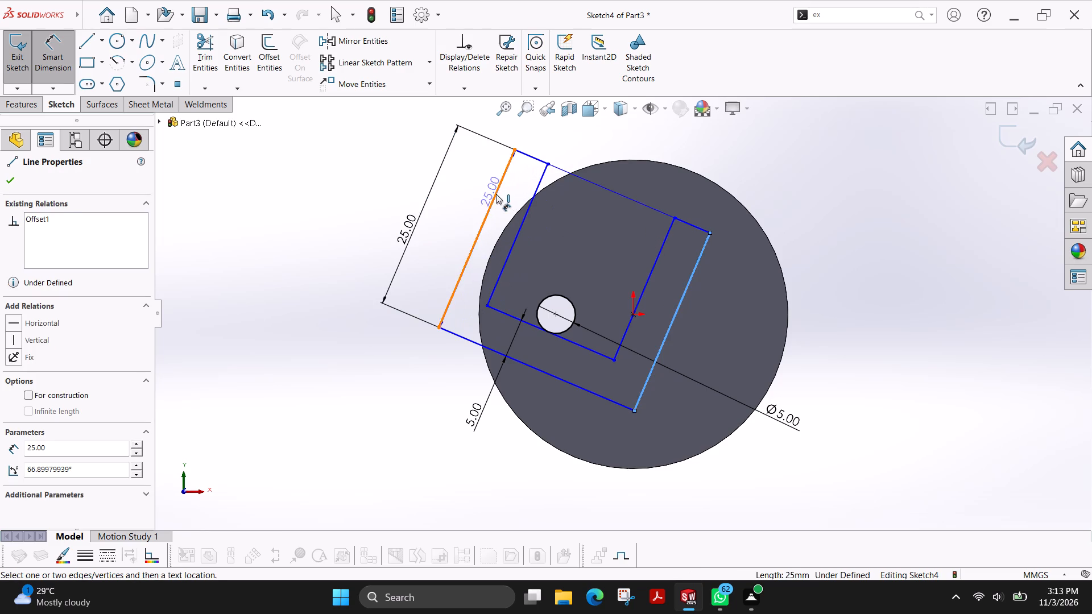
left_click(495, 193)
scroll(578, 156, "up", 2)
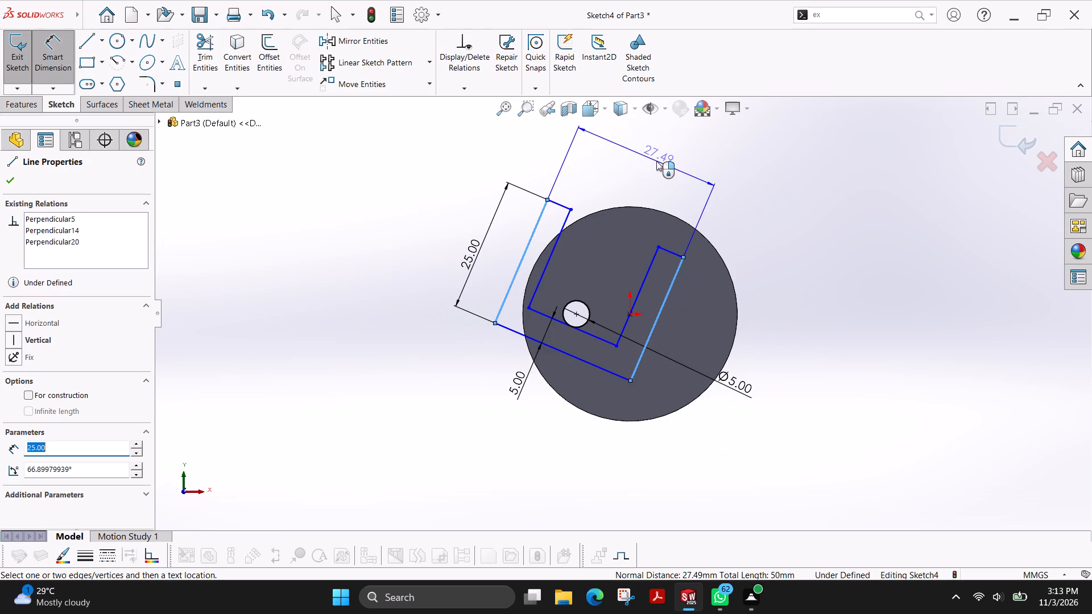
left_click(667, 147)
type("30")
key("Return")
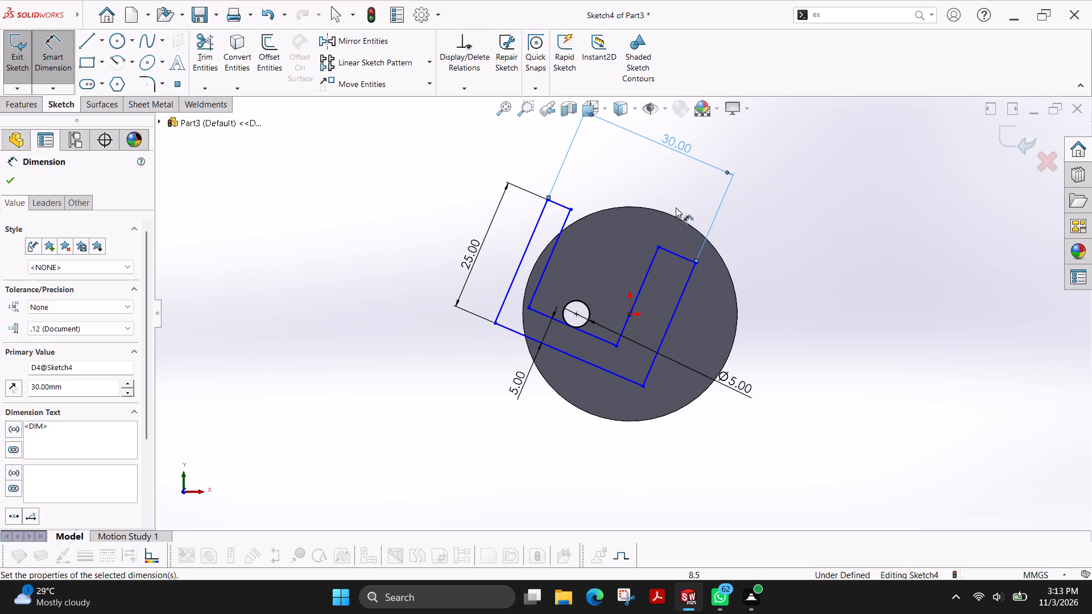
Dimension the gap between the two inner side lines of the U outline as 18 mm.
left_click(651, 269)
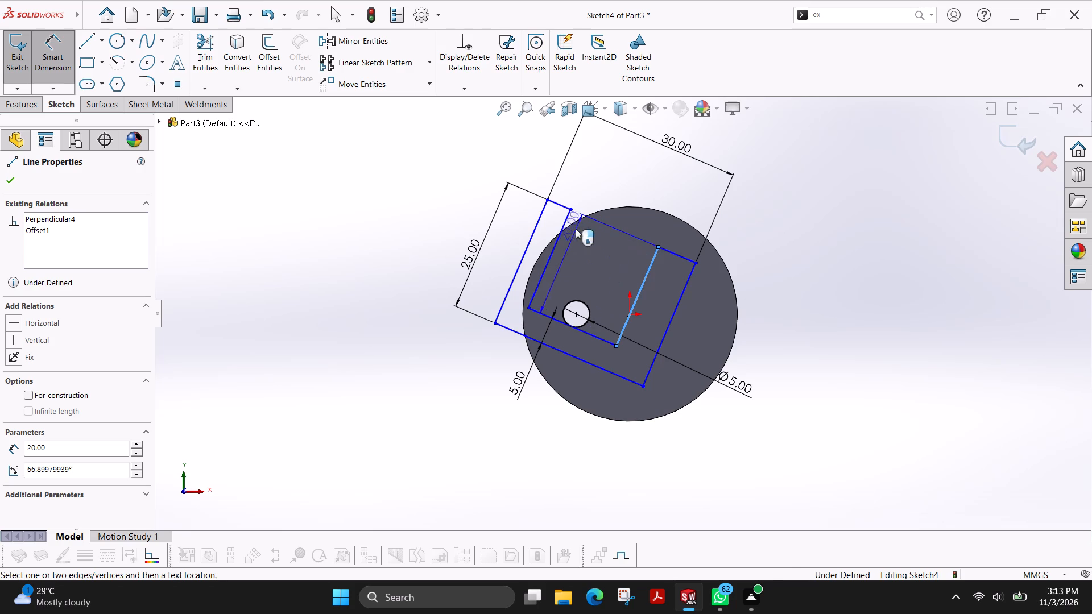
left_click(560, 233)
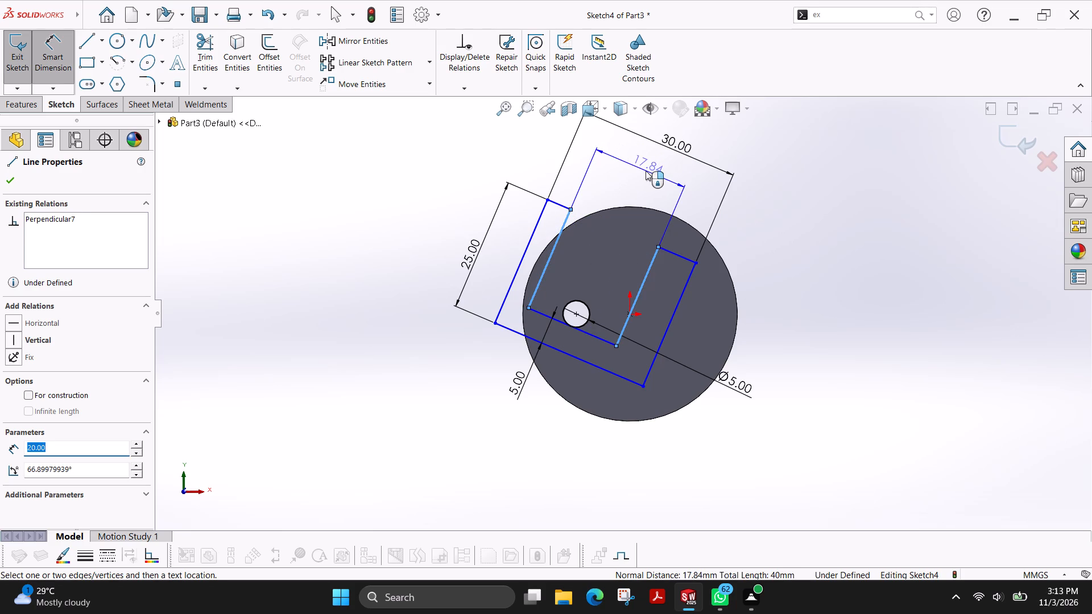
left_click(649, 168)
type("18")
key("Return")
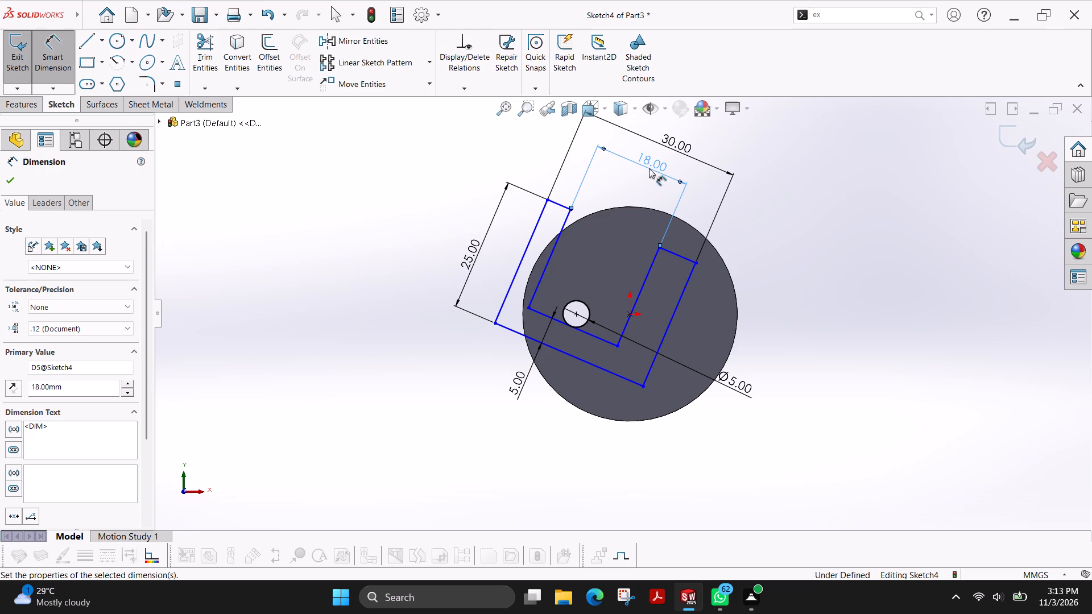
Dimension the distance from the 5 mm hole's centre to the left arm's inner side line as 9 mm.
left_click(577, 314)
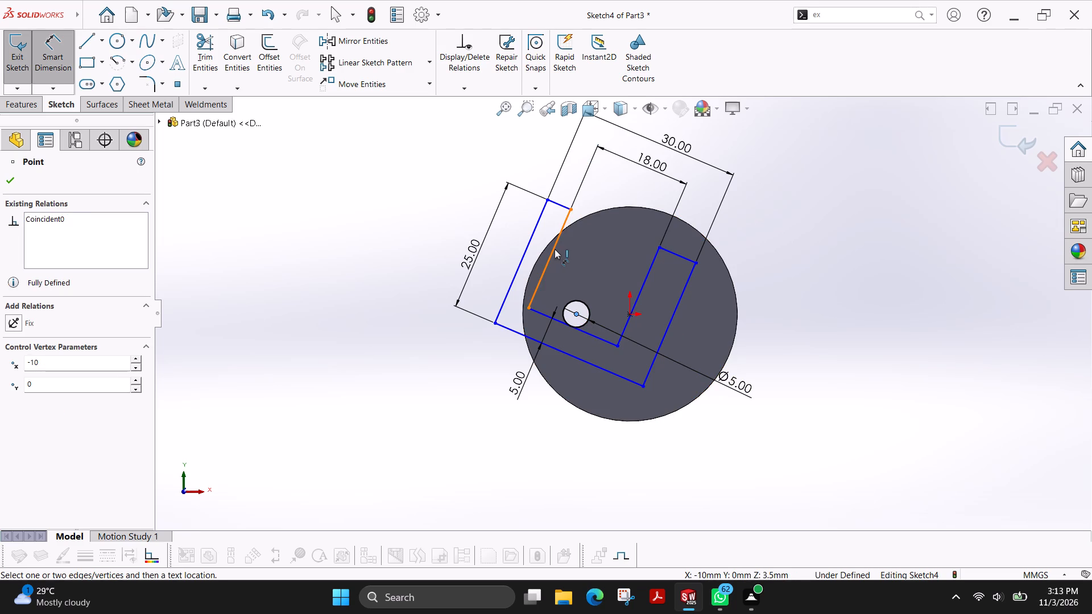
left_click(555, 249)
left_click(613, 190)
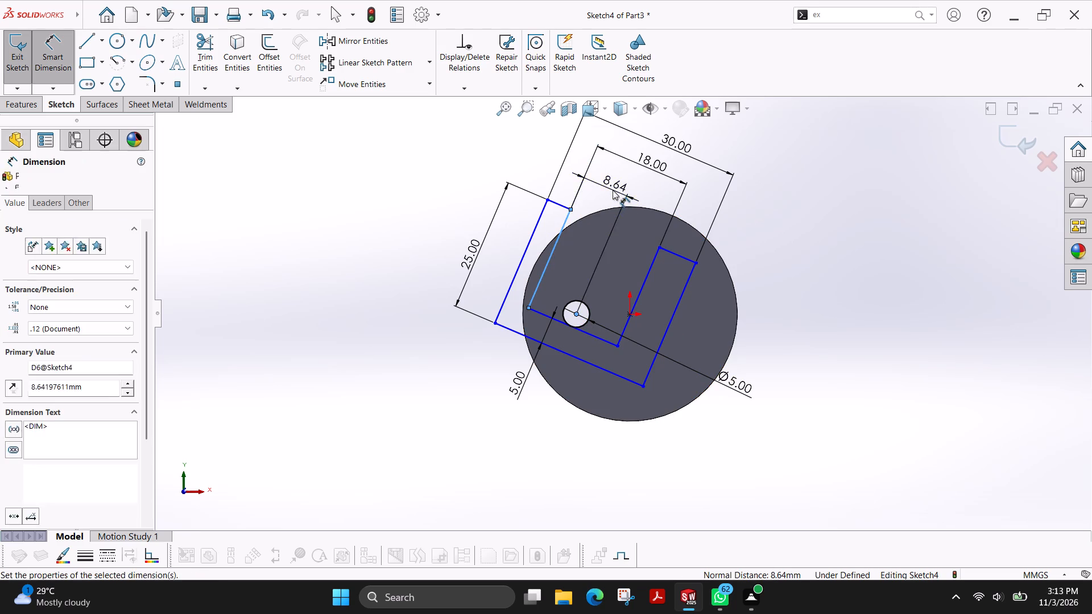
key("9")
key("Return")
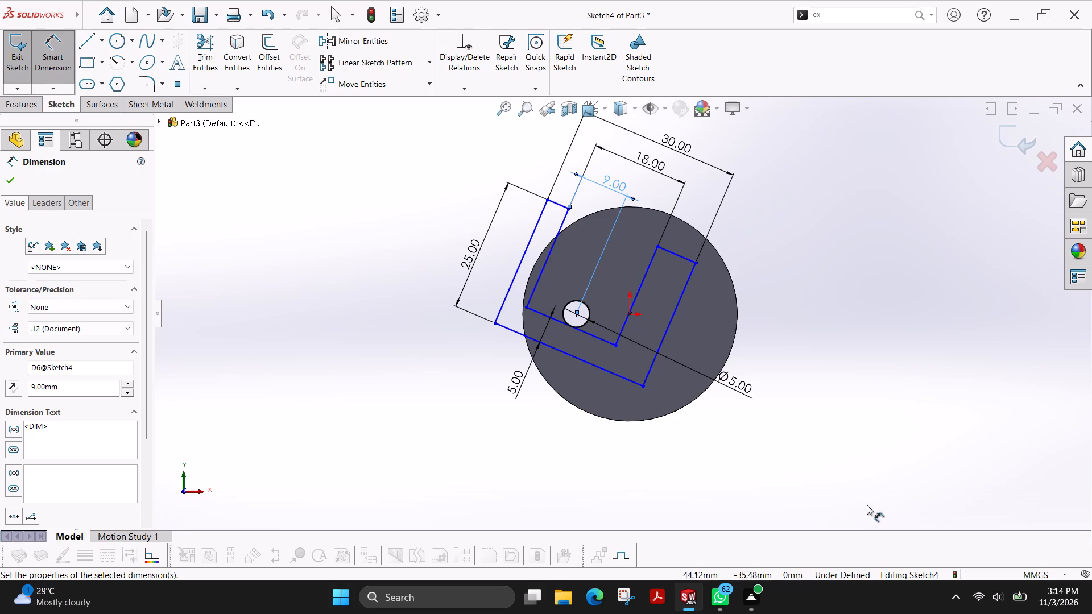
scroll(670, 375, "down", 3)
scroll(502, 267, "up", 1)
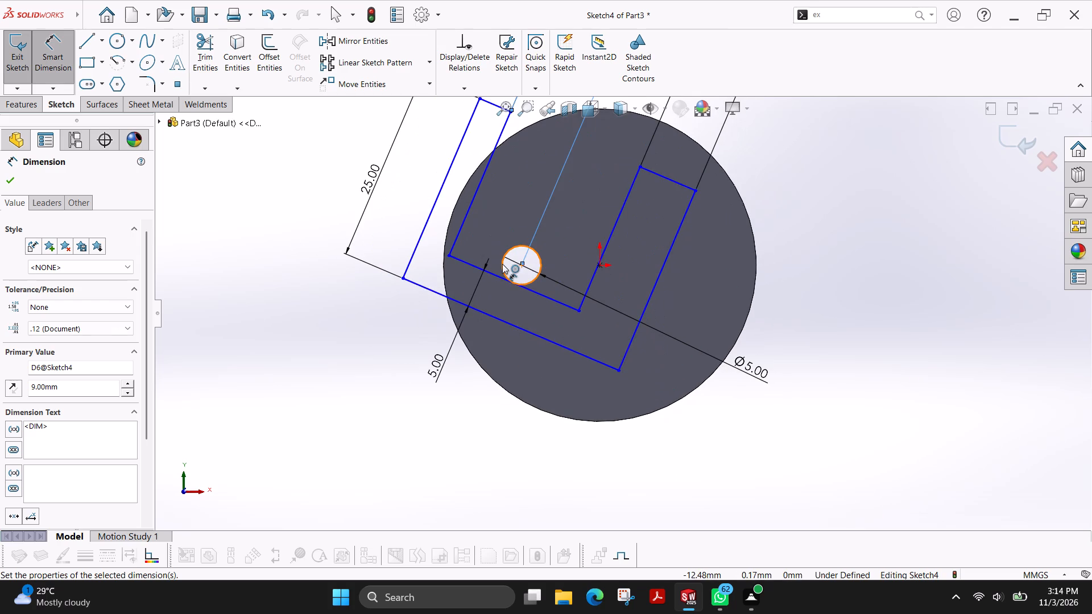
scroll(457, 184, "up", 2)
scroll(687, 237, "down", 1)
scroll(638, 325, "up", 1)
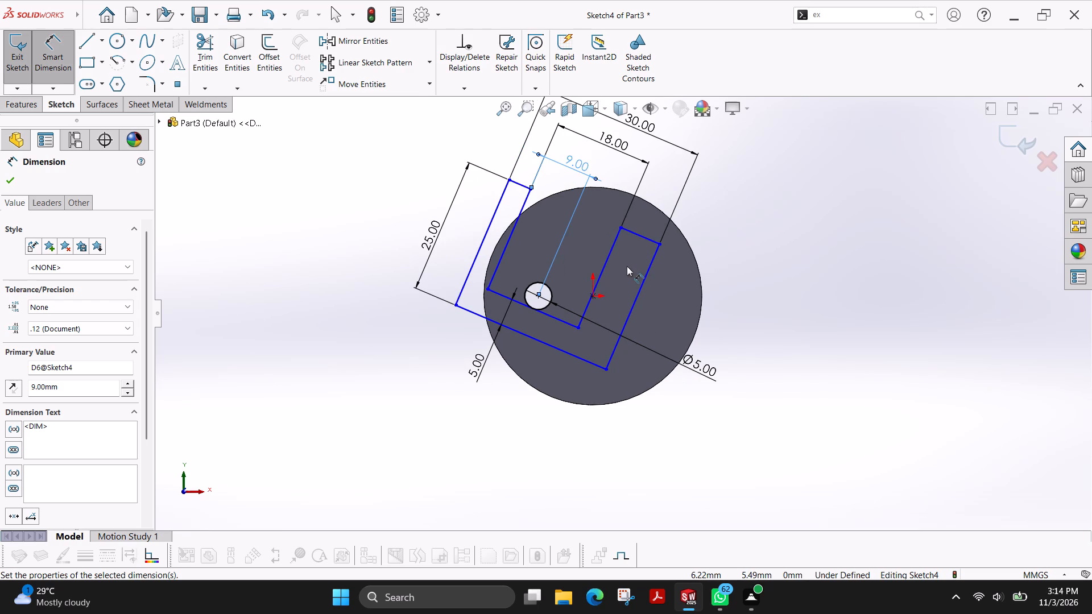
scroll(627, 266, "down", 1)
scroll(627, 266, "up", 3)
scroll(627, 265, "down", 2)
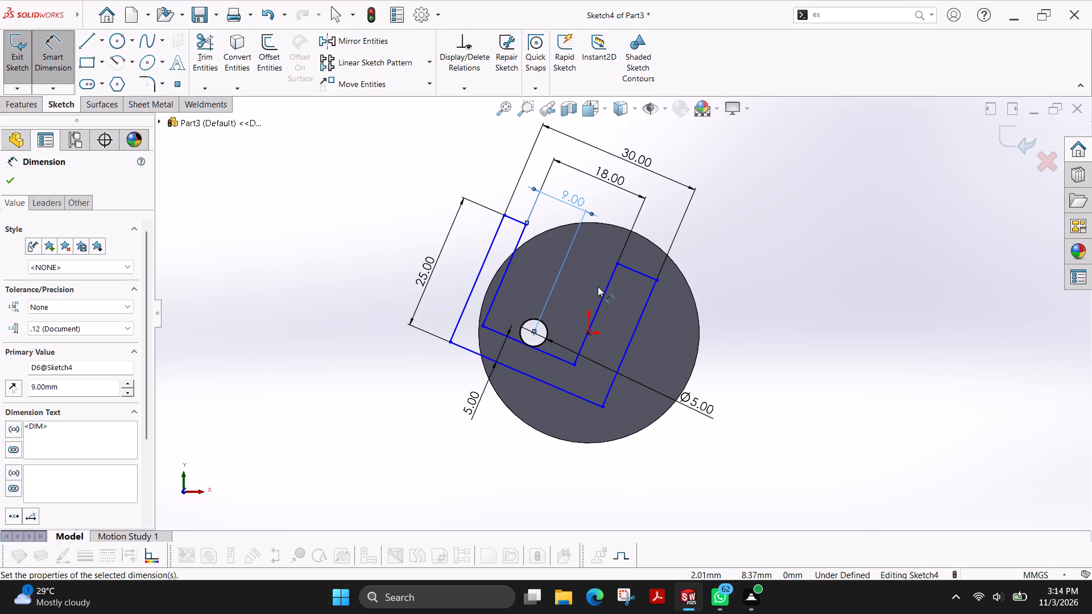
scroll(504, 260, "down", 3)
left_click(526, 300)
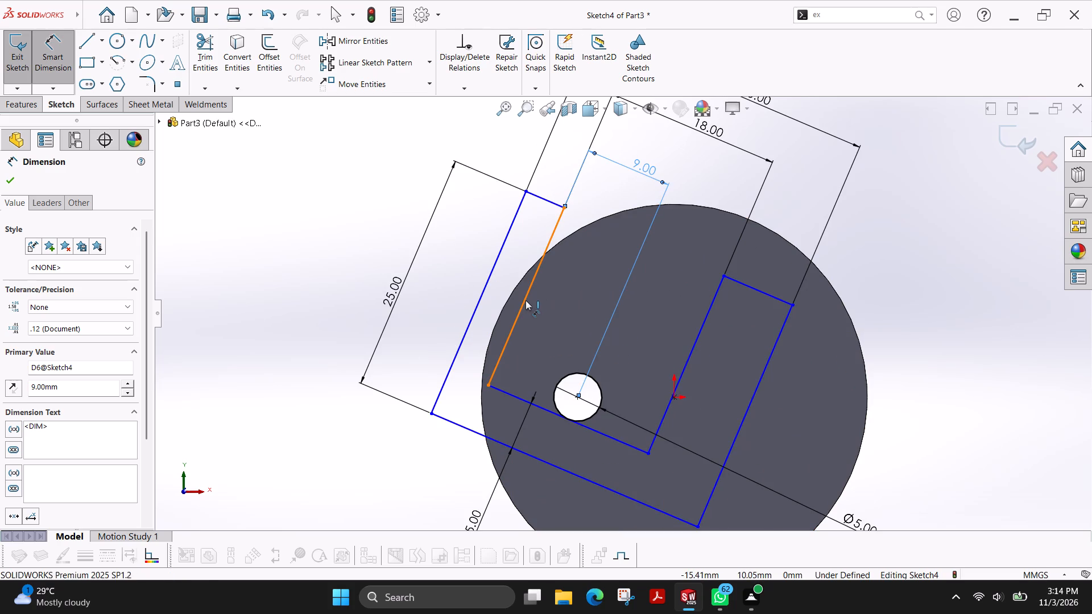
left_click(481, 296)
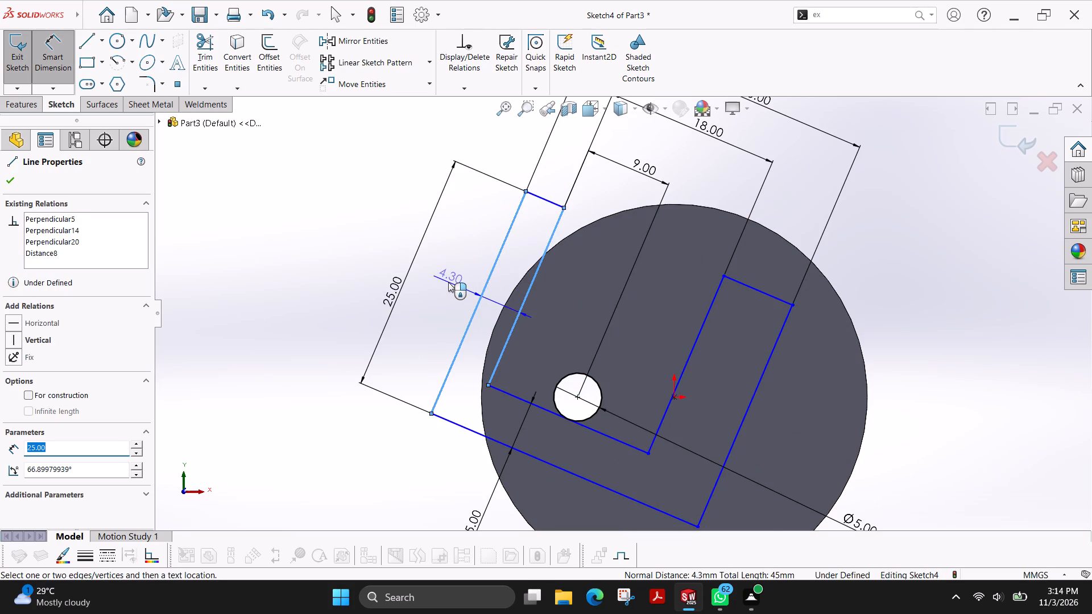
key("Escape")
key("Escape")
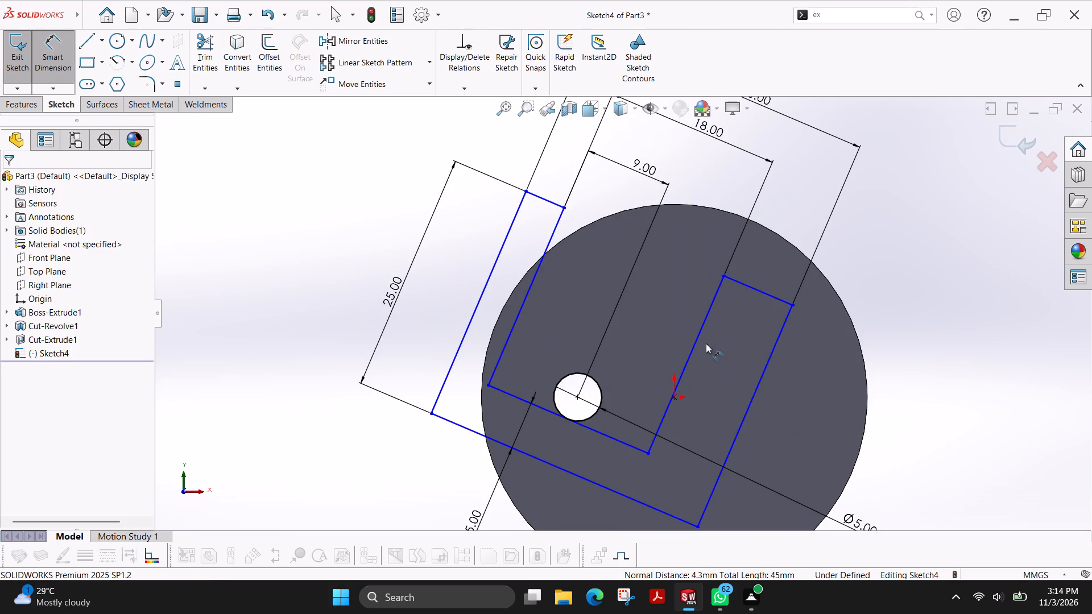
Dimension the distance from the 5 mm hole's centre to the right arm's outer side line as 15 mm.
scroll(770, 470, "up", 2)
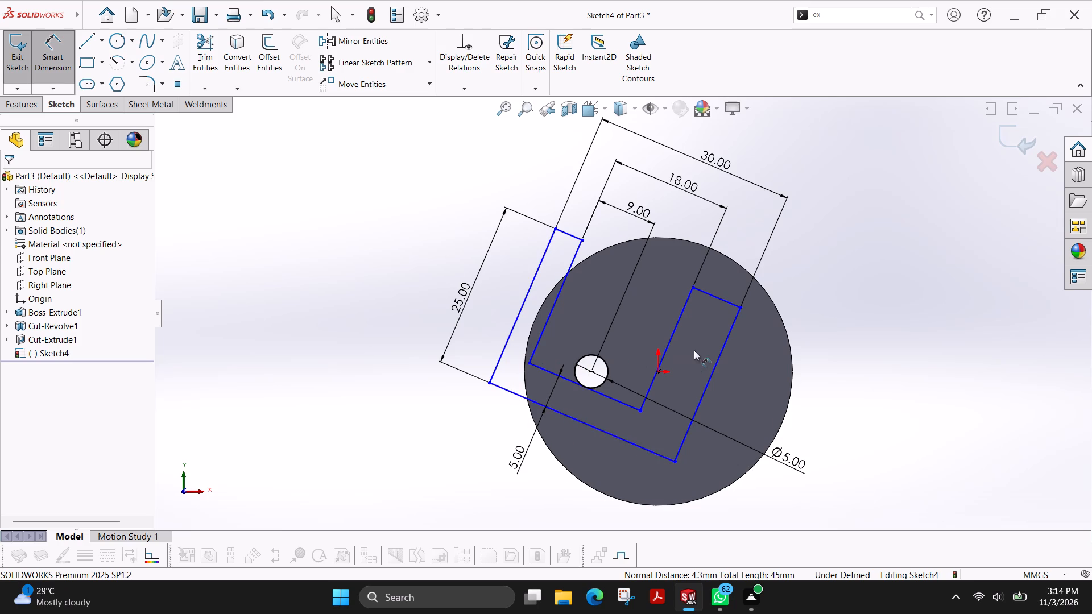
left_click(590, 370)
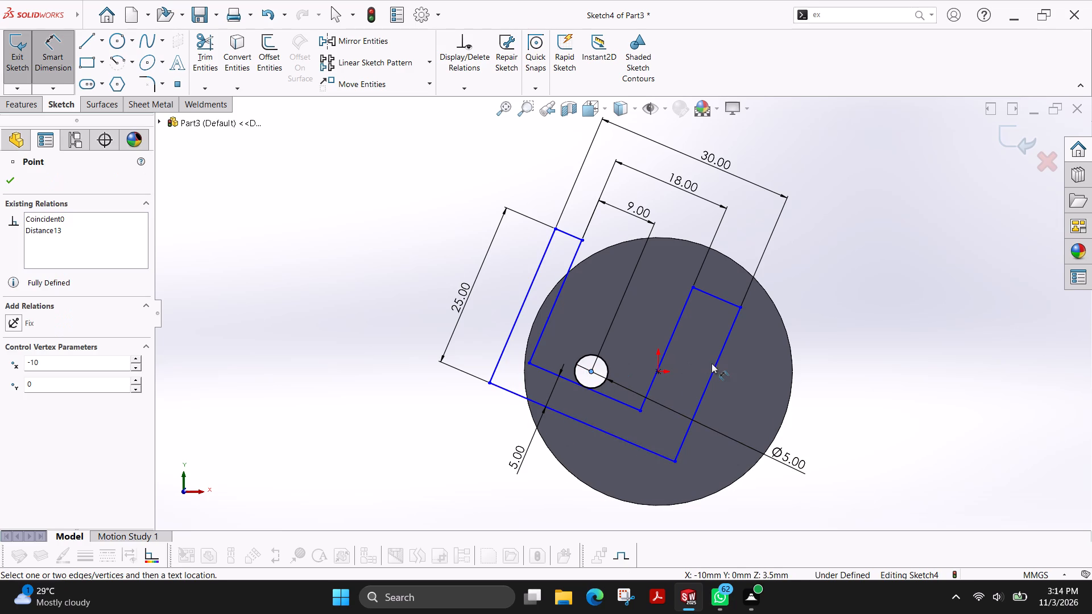
left_click(714, 370)
left_click(569, 503)
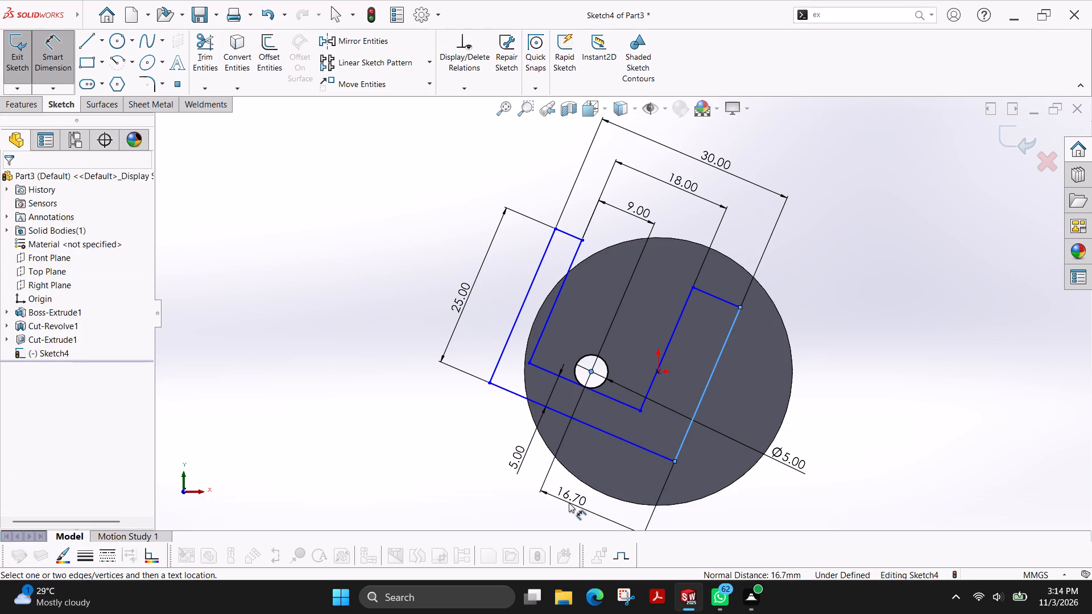
type("15")
key("Return")
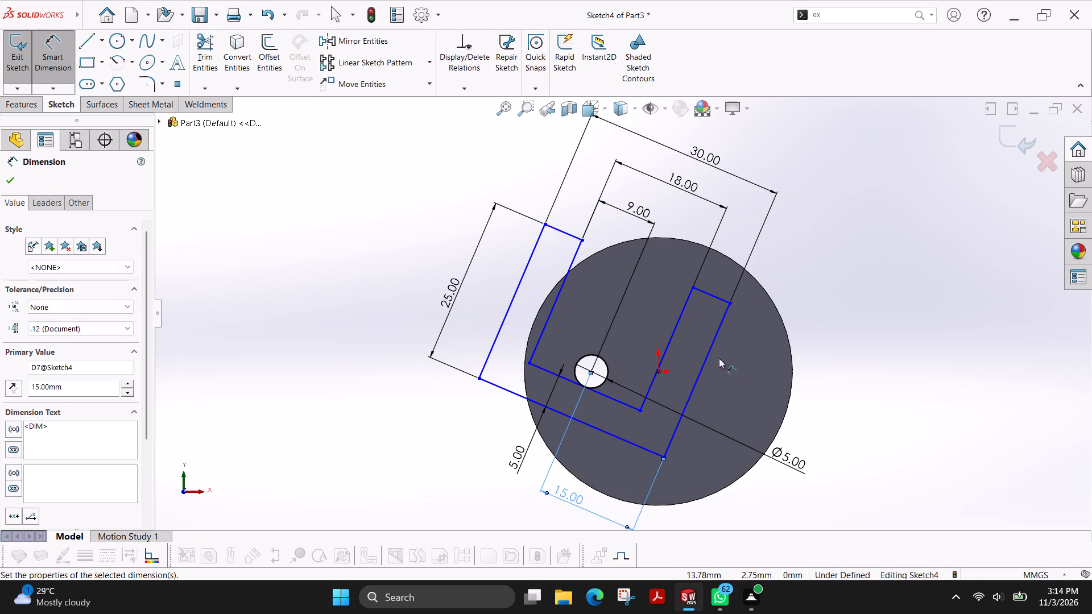
scroll(668, 387, "down", 2)
left_click(13, 184)
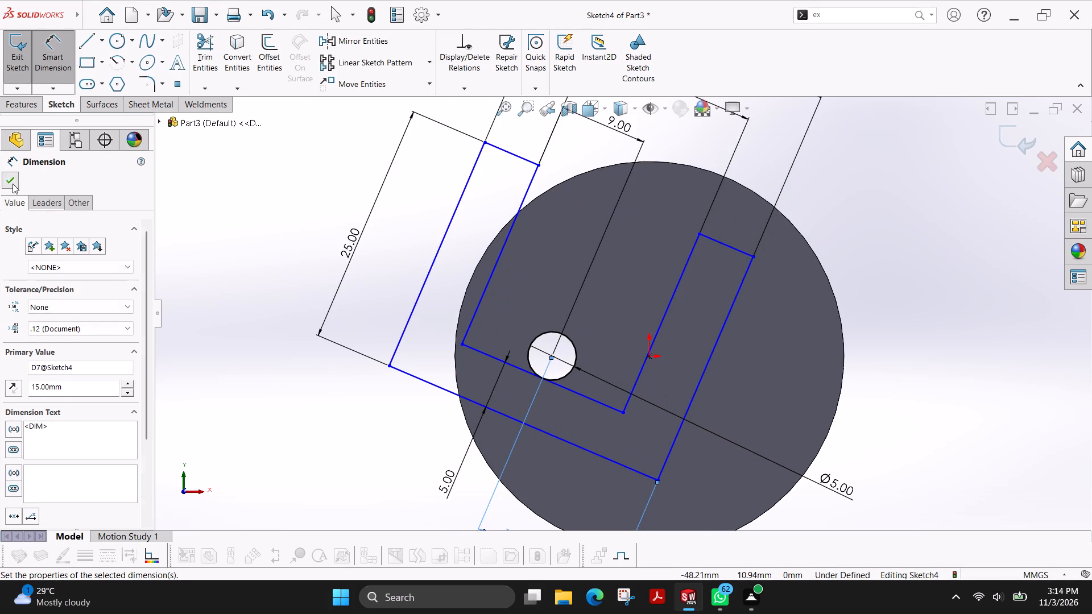
Fillet the two outer corners at the base of the U outline with a 6 mm radius.
scroll(409, 344, "up", 1)
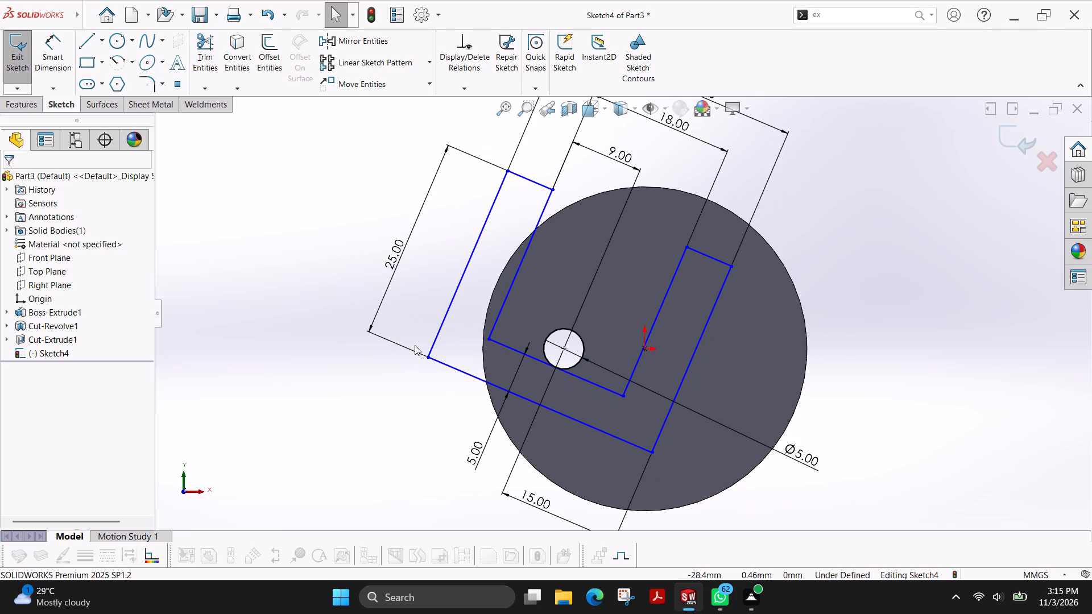
scroll(845, 321, "up", 2)
scroll(701, 287, "down", 1)
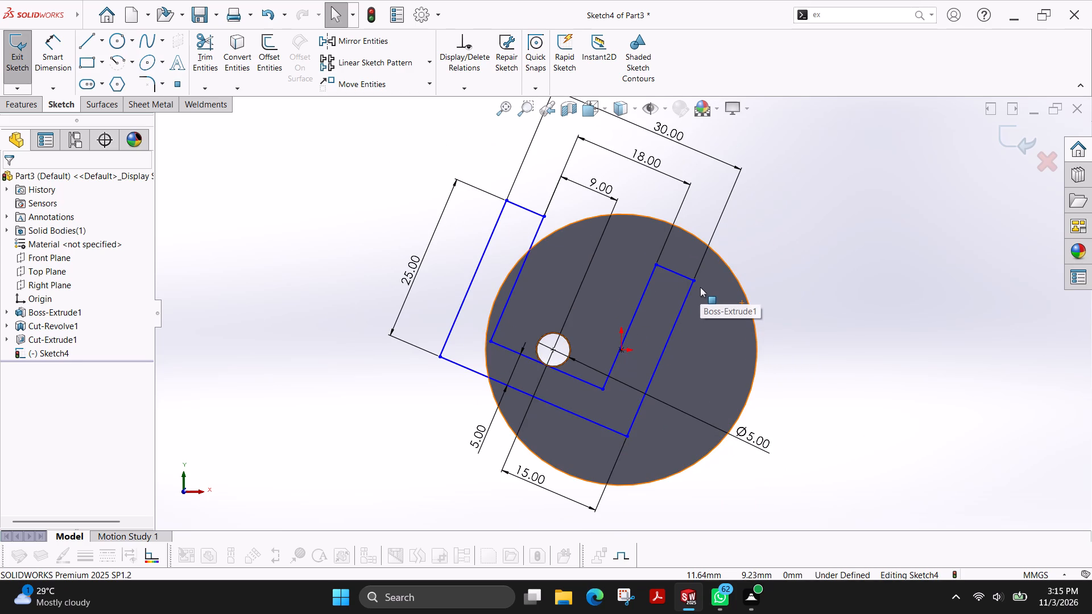
scroll(700, 287, "down", 2)
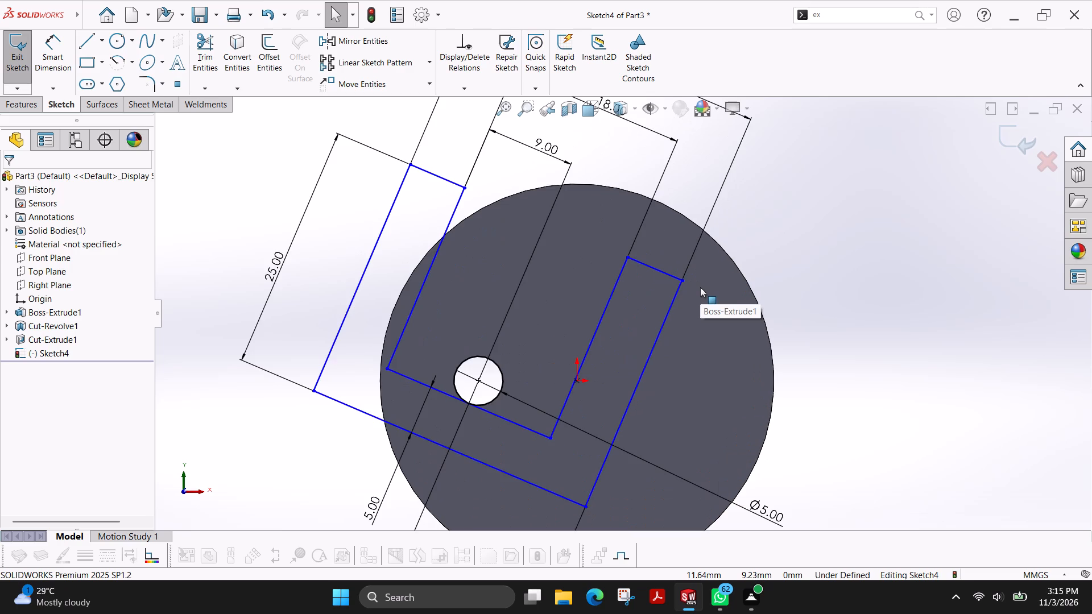
left_click(150, 82)
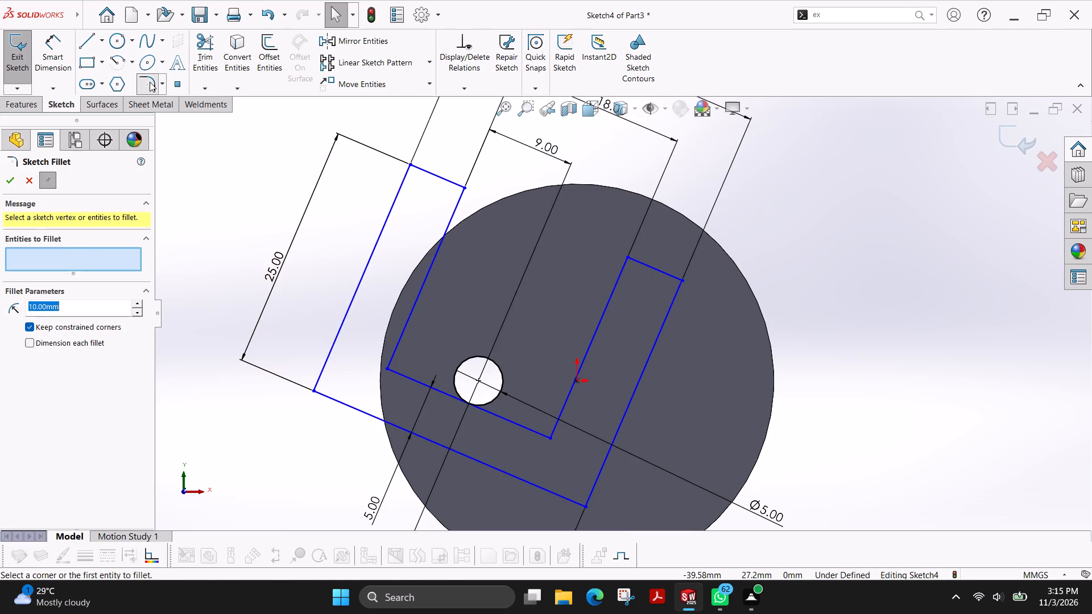
key("6")
key("Return")
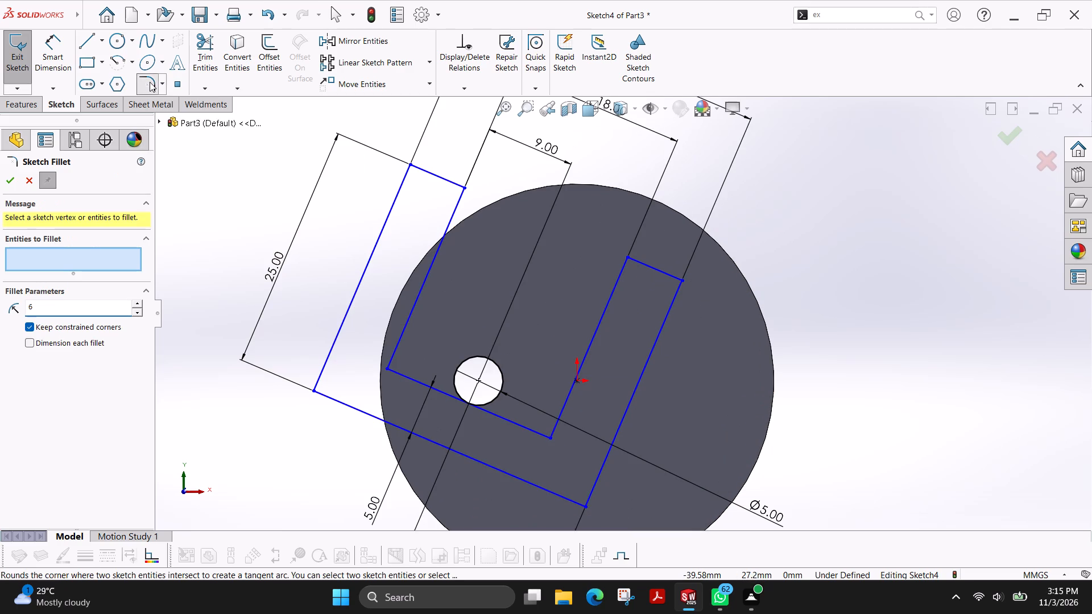
key("Return")
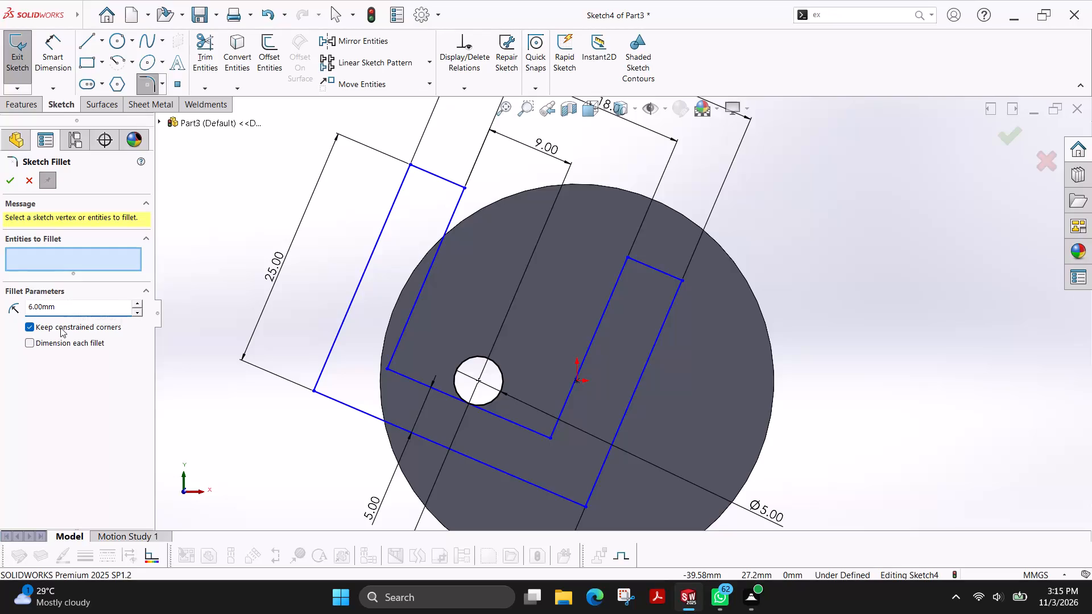
left_click(328, 355)
left_click(351, 409)
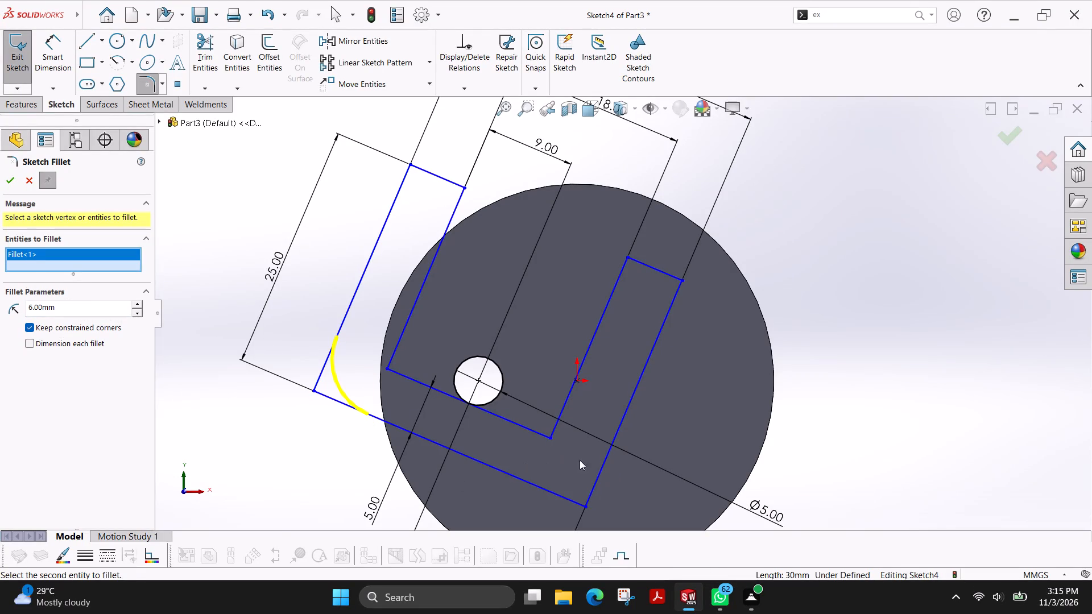
left_click(601, 469)
left_click(551, 492)
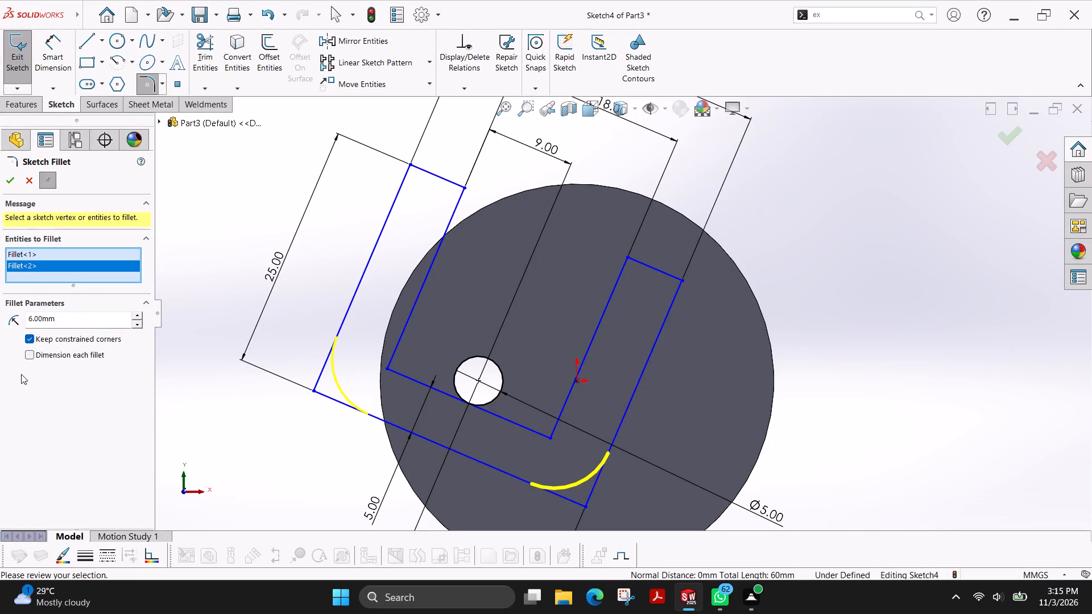
left_click(10, 179)
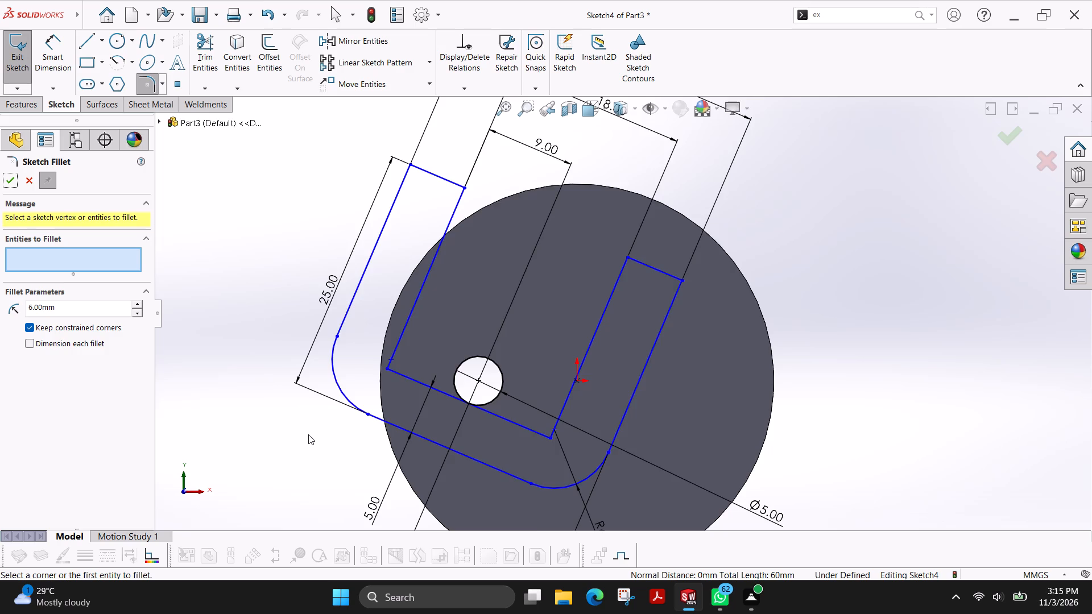
scroll(308, 434, "up", 1)
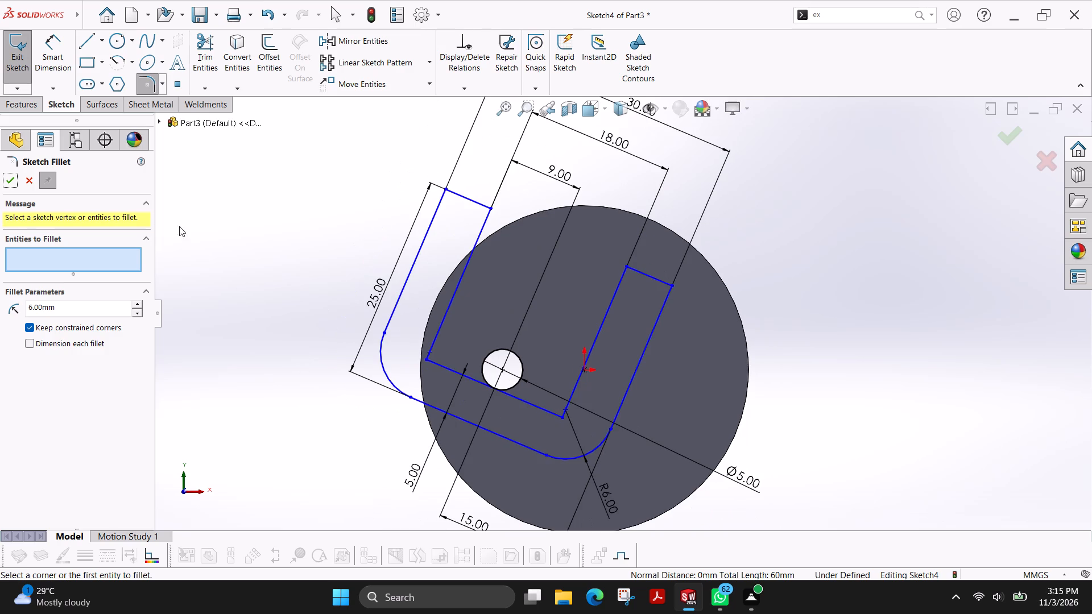
left_click(6, 178)
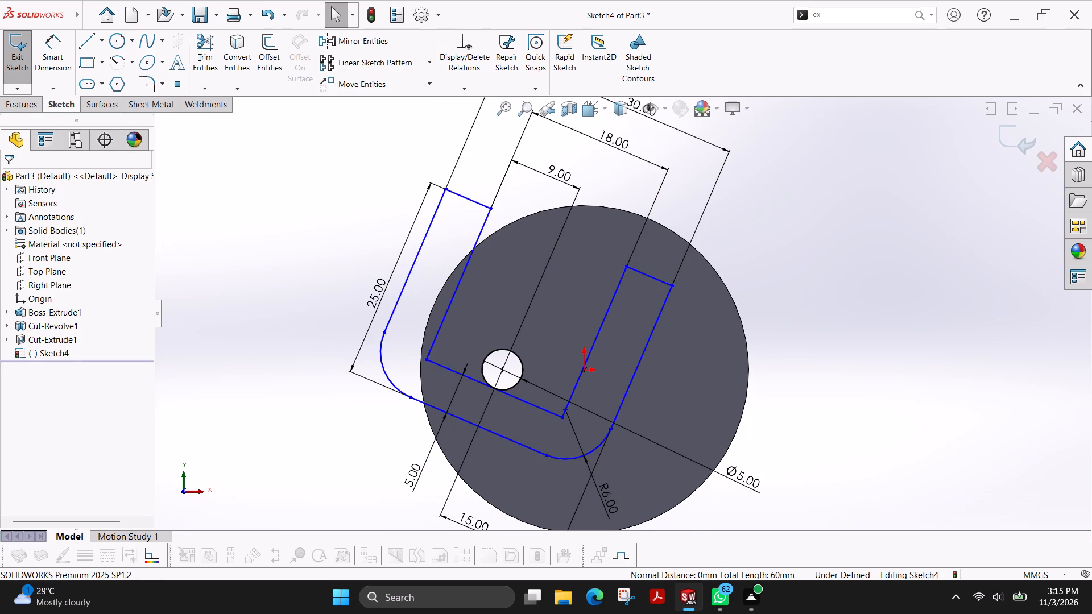
Extrude the closed U-shaped contour as a Blind boss 5 mm deep outward from the disc face, merged with the disc.
left_click(16, 108)
left_click(14, 51)
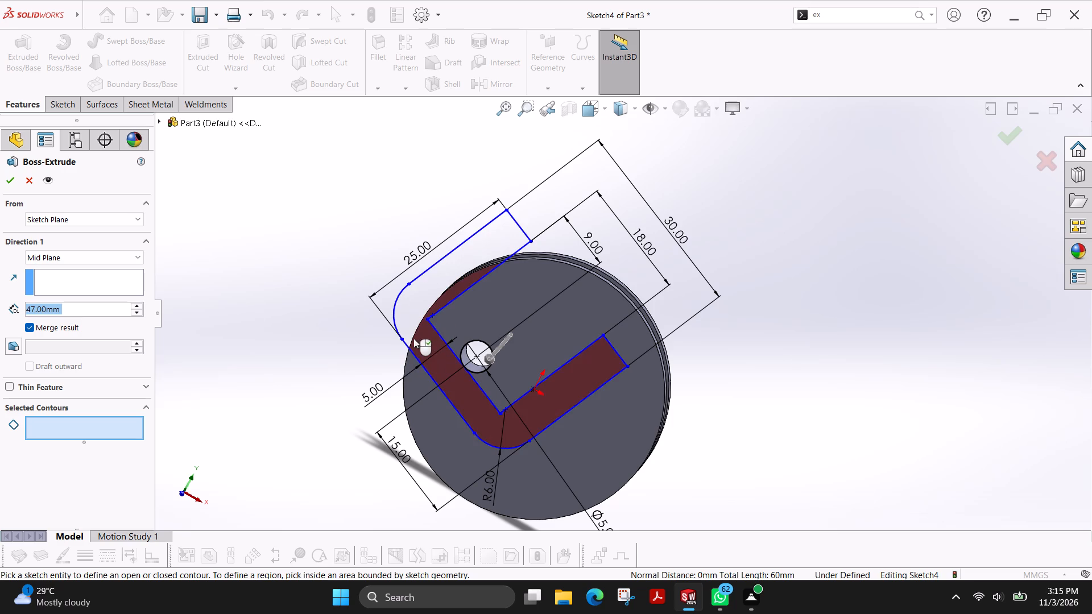
left_click(419, 360)
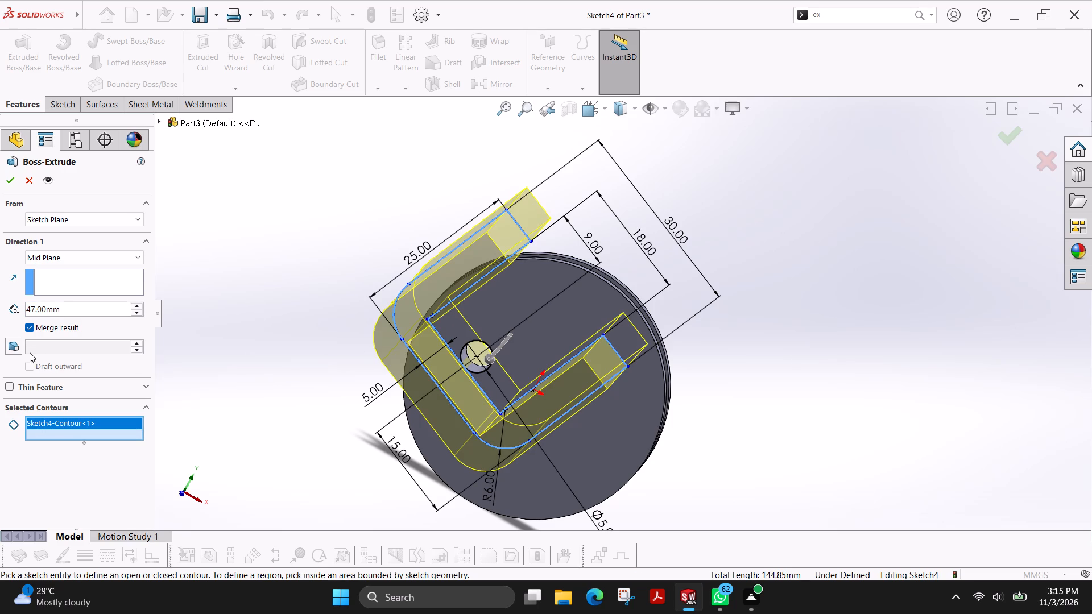
left_click(88, 256)
left_click(69, 270)
middle_click_drag(700, 302, 638, 243)
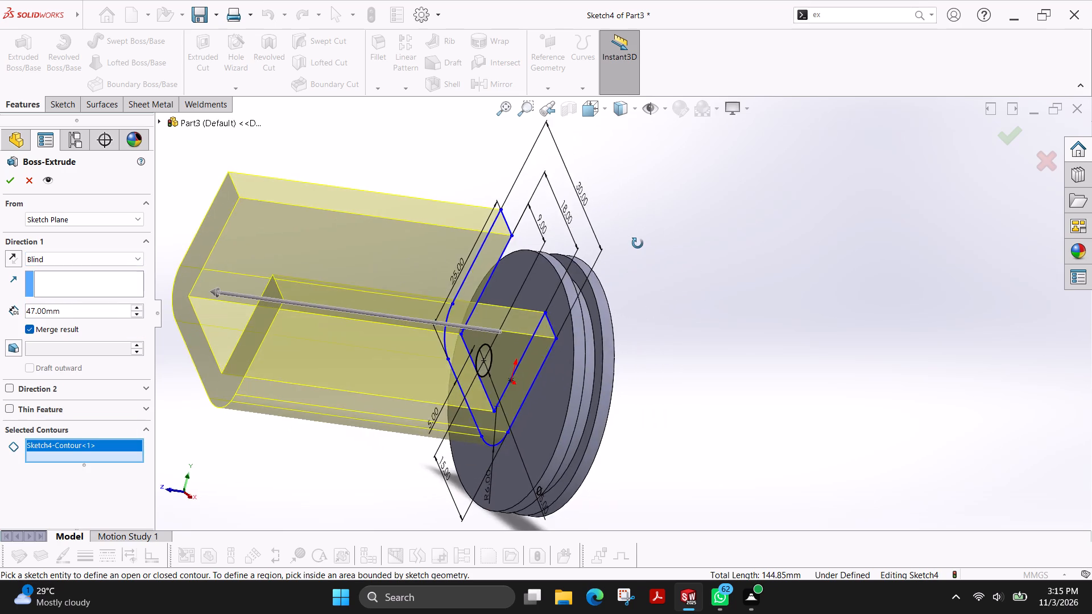
middle_click_drag(638, 243, 633, 233)
scroll(634, 233, "up", 1)
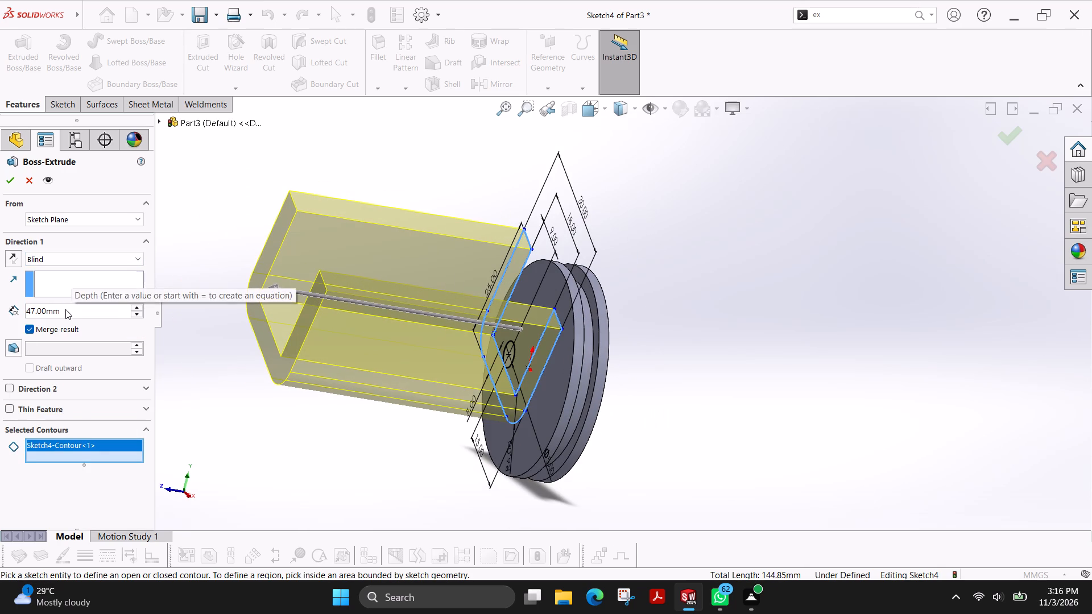
double_click(65, 309)
key("5")
key("Return")
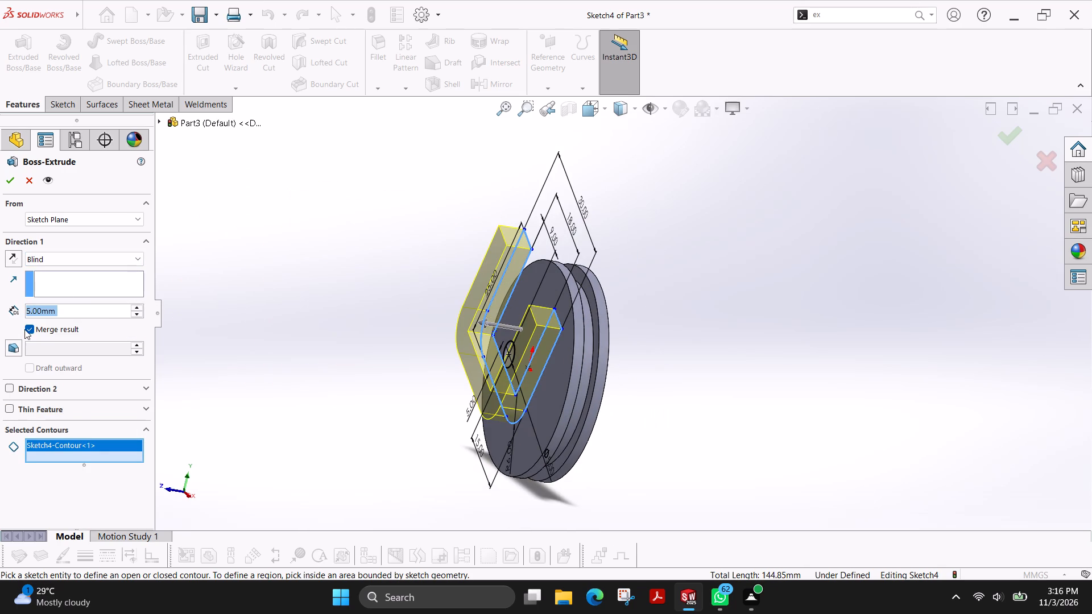
left_click(8, 180)
middle_click_drag(340, 397, 409, 420)
scroll(409, 420, "up", 1)
key("Escape")
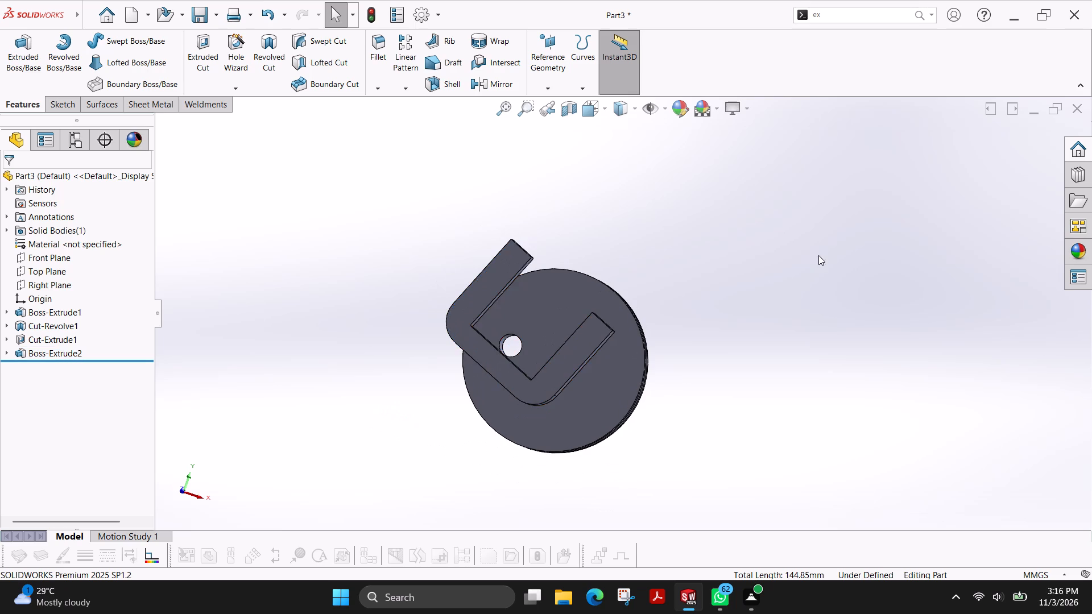
Examine the U-shaped boss and the grooved disc from several angles.
middle_click_drag(817, 256, 780, 305)
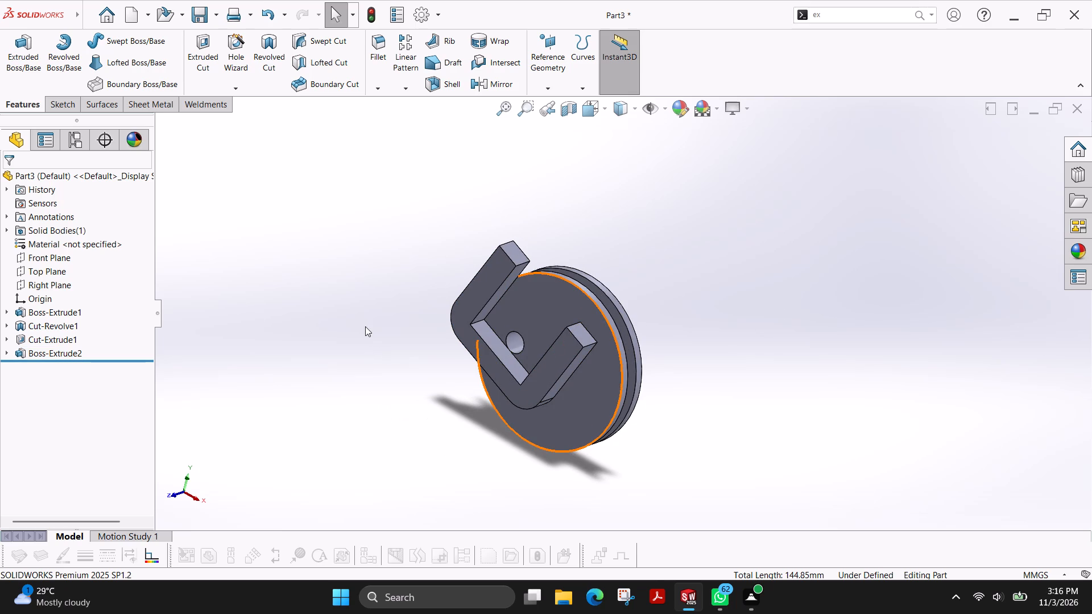
middle_click_drag(758, 397, 786, 325)
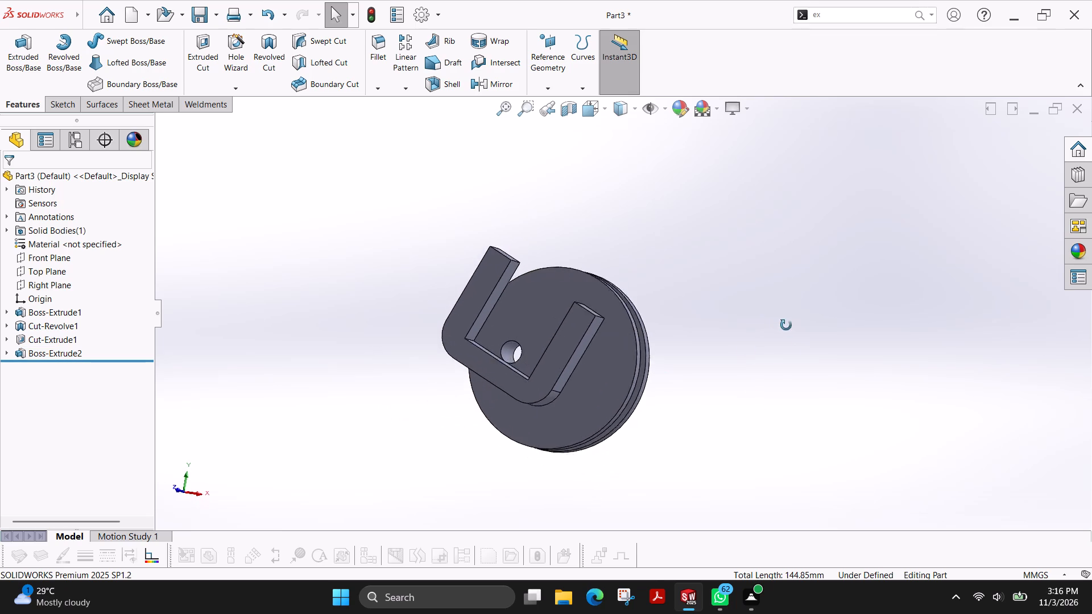
middle_click_drag(786, 325, 730, 405)
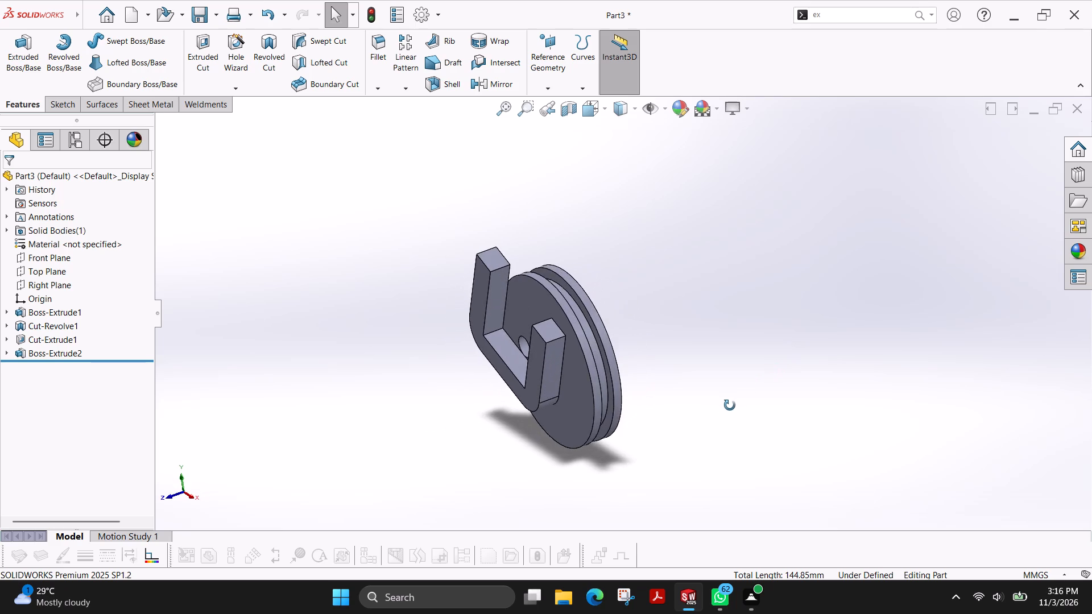
middle_click_drag(730, 405, 726, 420)
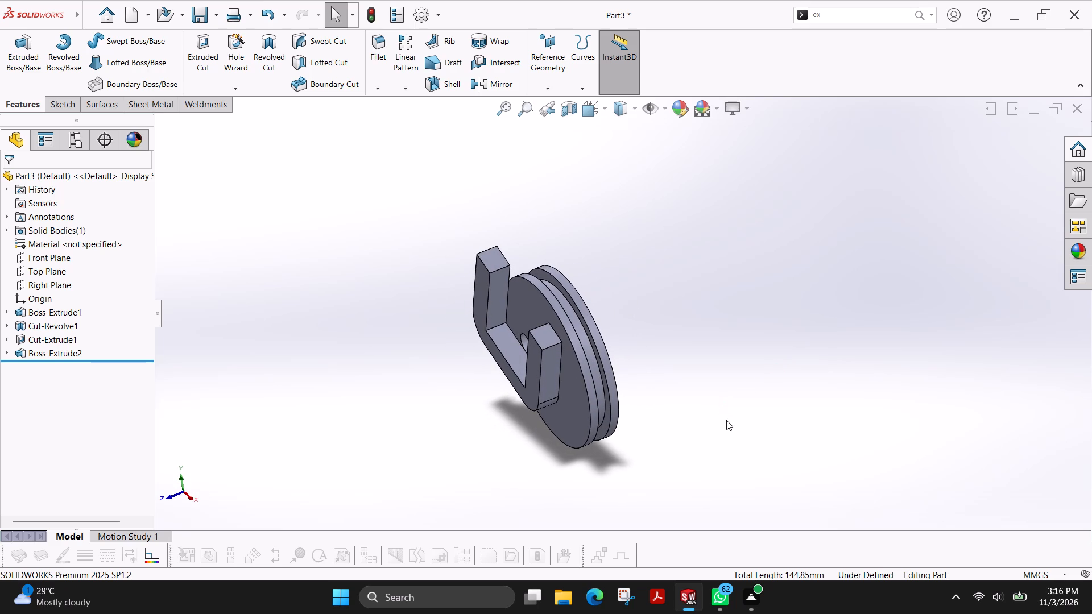
middle_click_drag(726, 420, 762, 395)
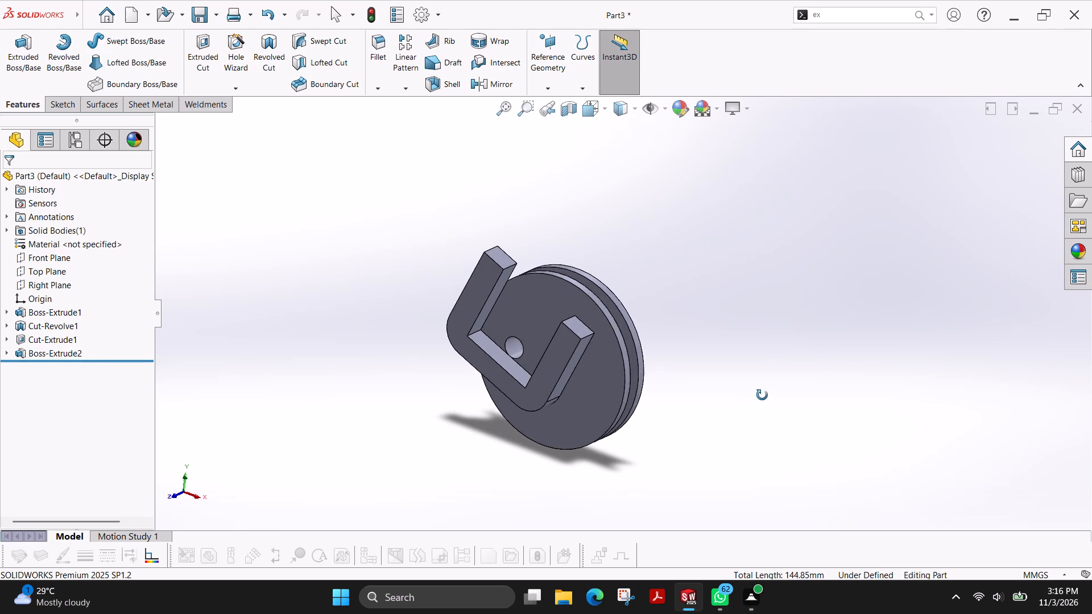
middle_click_drag(762, 395, 797, 371)
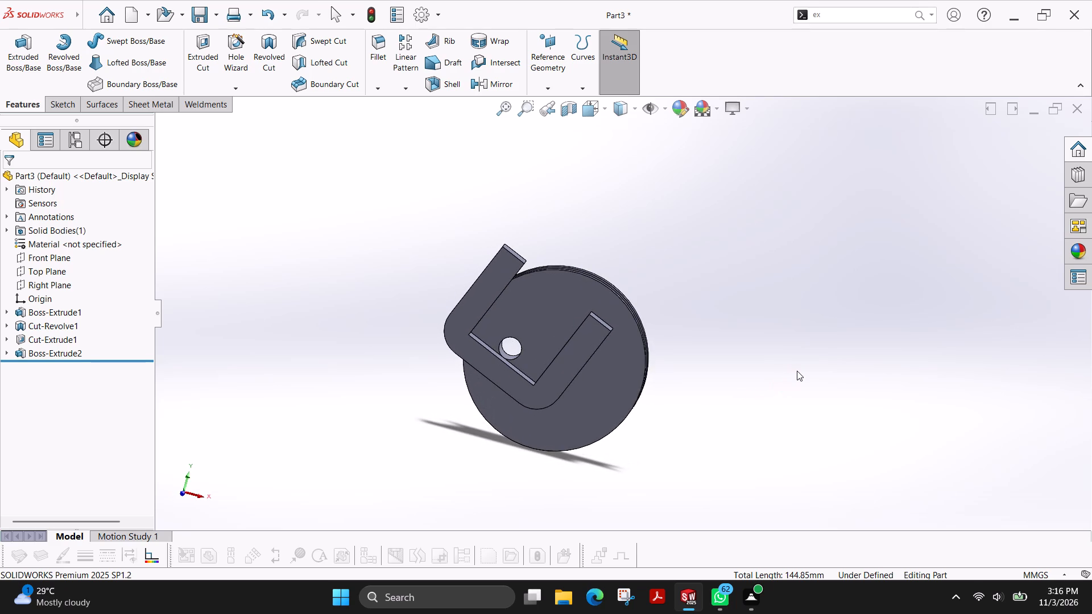
middle_click_drag(797, 371, 797, 361)
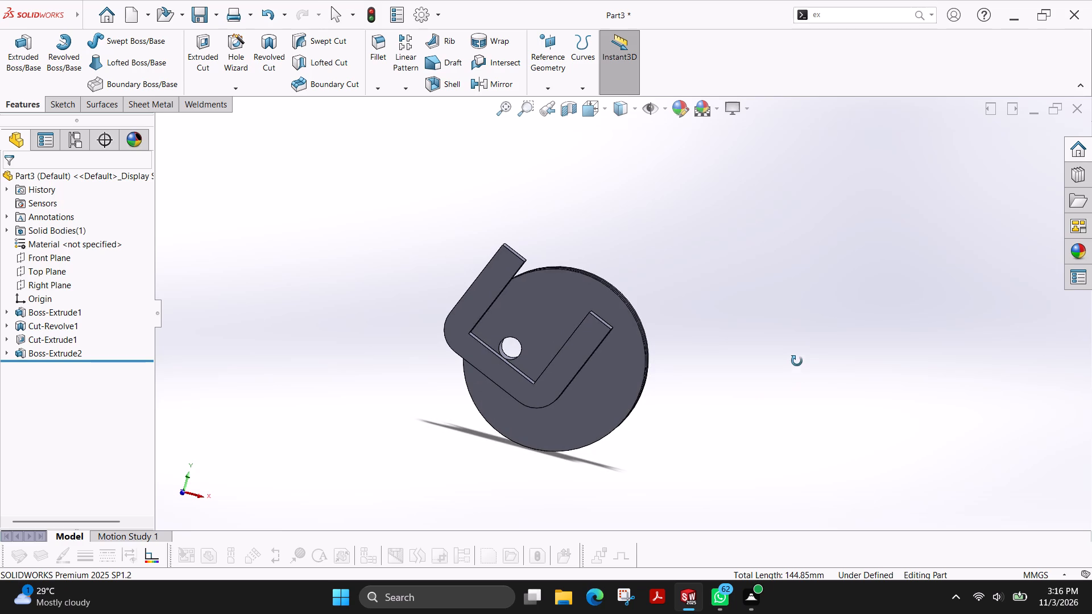
middle_click_drag(797, 361, 790, 338)
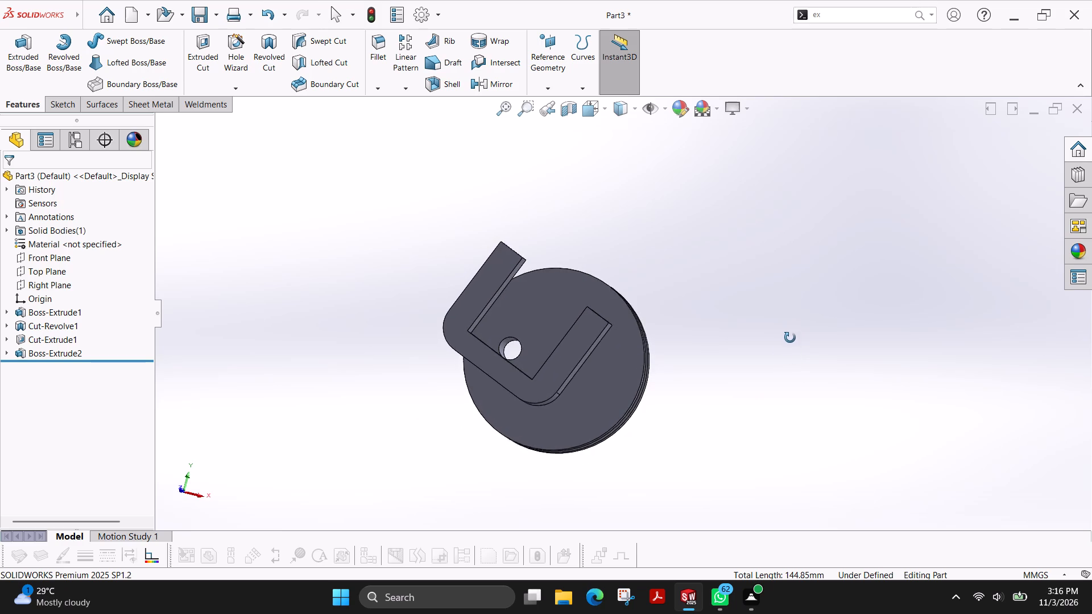
middle_click_drag(790, 338, 742, 391)
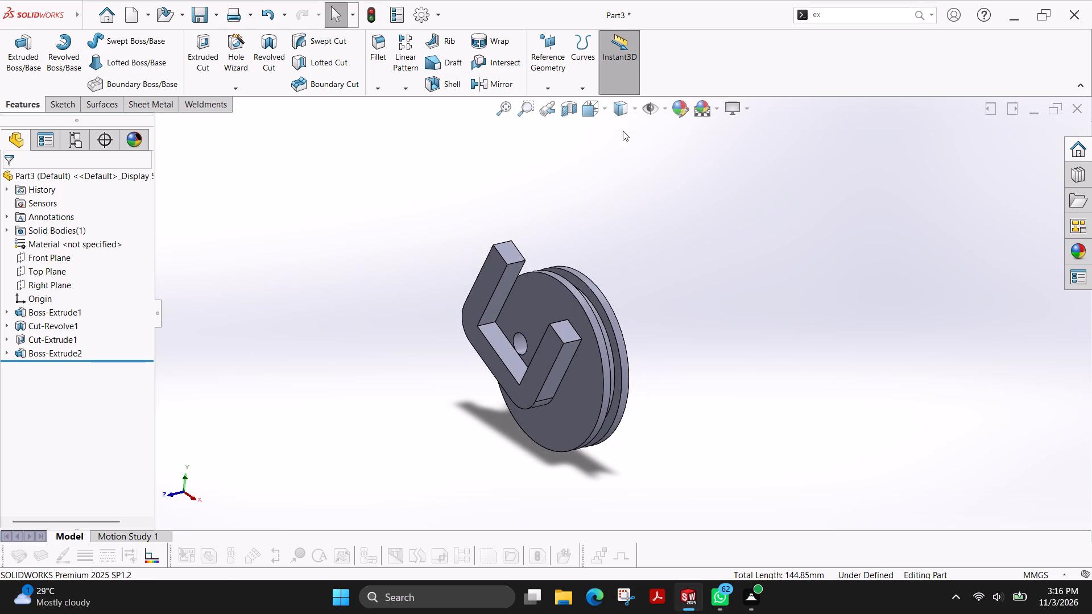
Set the finished part to the standard isometric view.
left_click(603, 115)
left_click(463, 355)
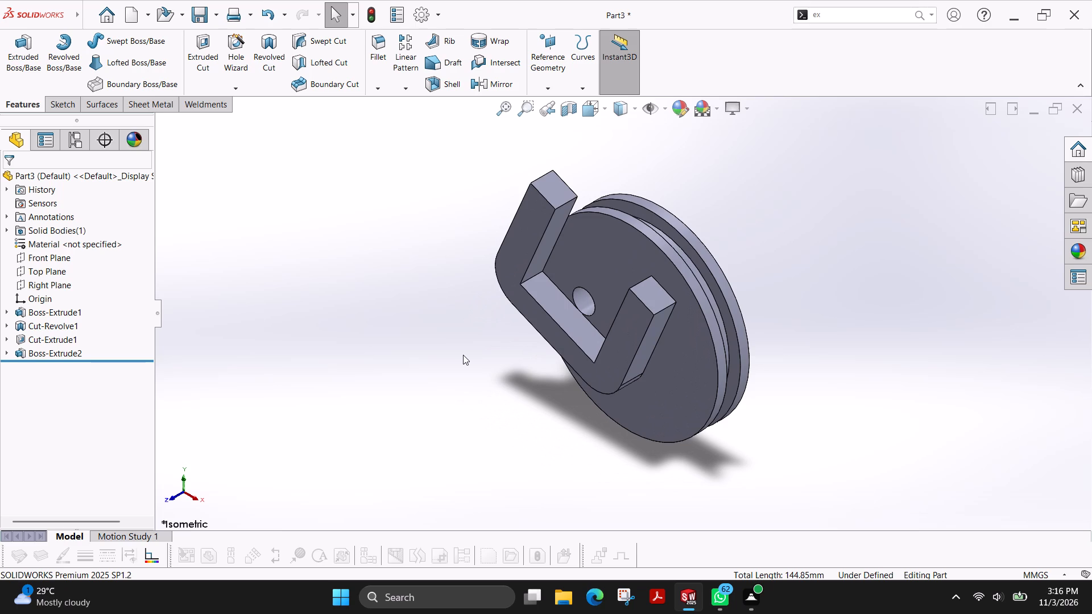
Save the part as fujiPart157 in the solidworks folder inside Desktop's fuji drawing file folder.
key("ctrl+s")
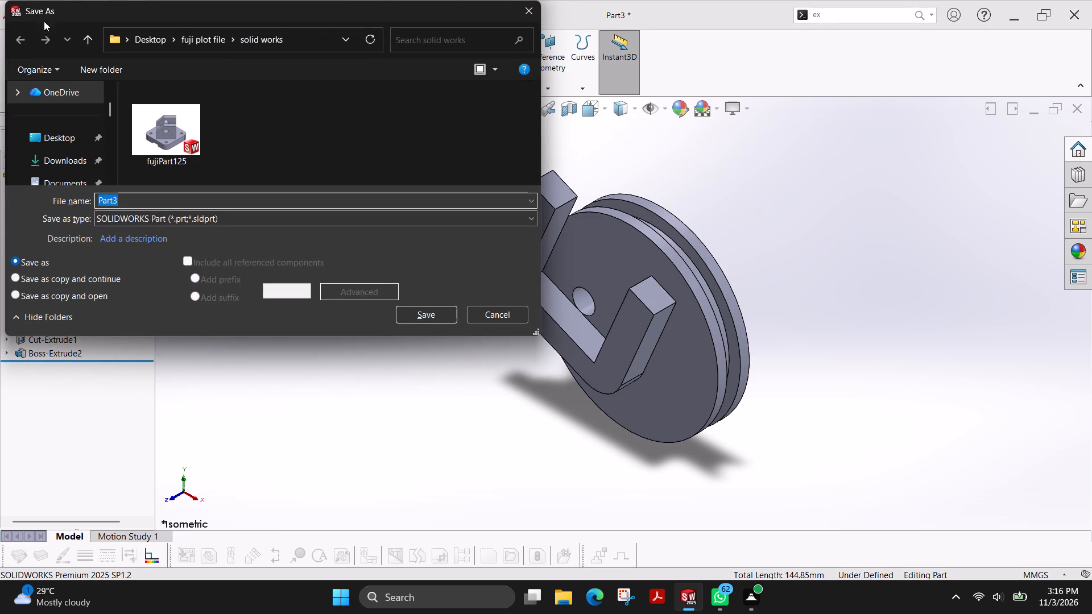
left_click(146, 42)
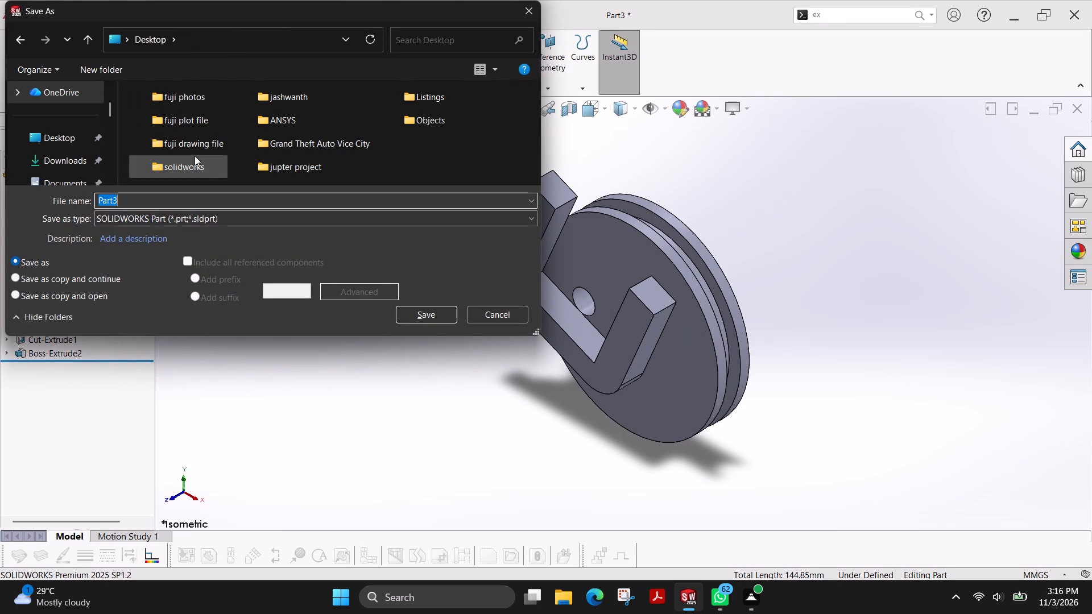
double_click(189, 145)
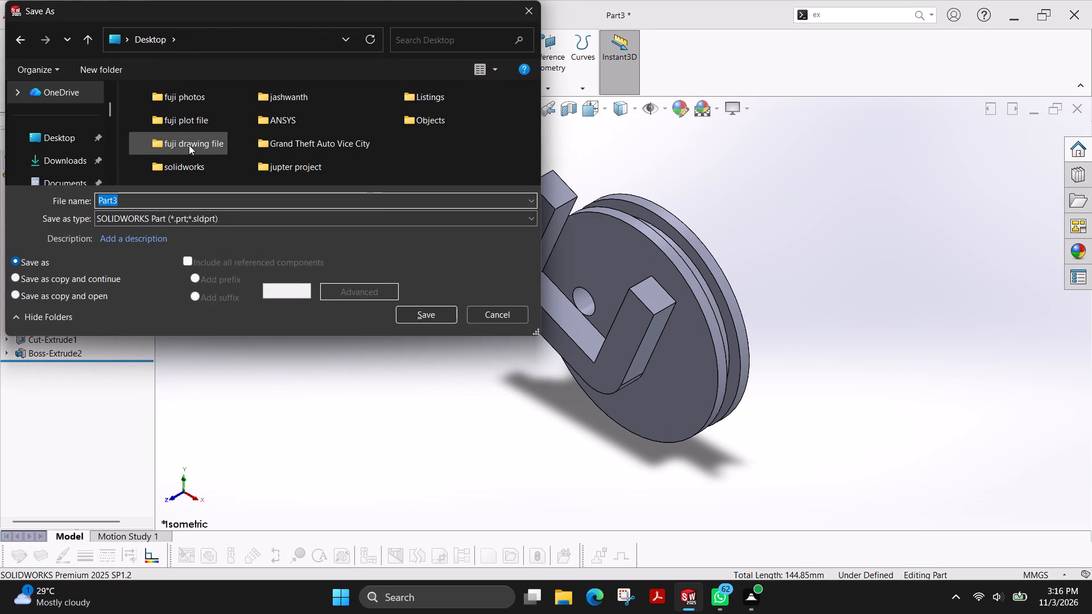
double_click(173, 114)
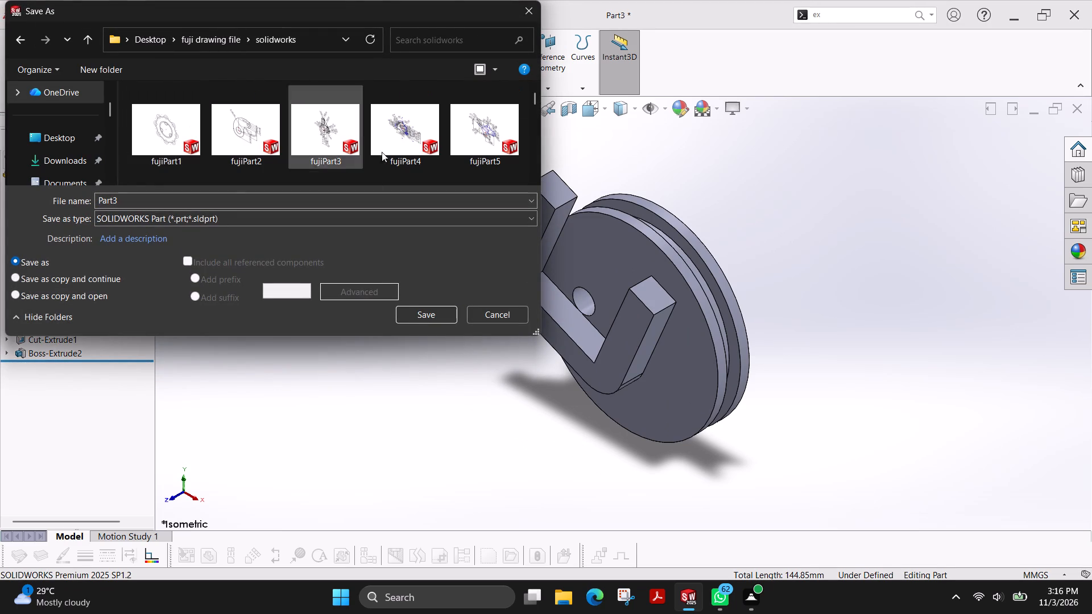
left_click_drag(536, 99, 549, 182)
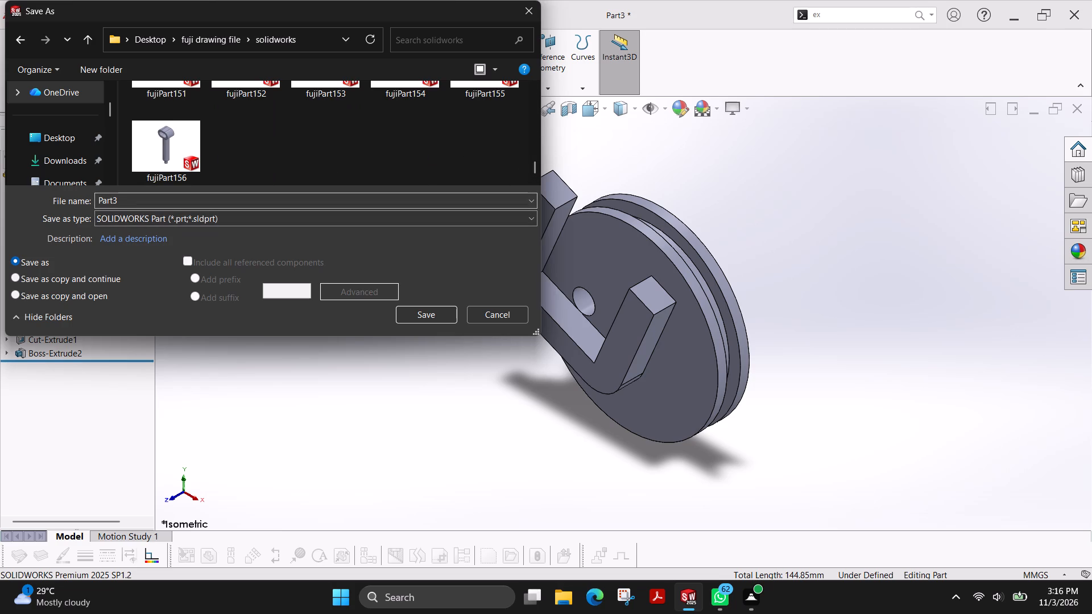
left_click(237, 196)
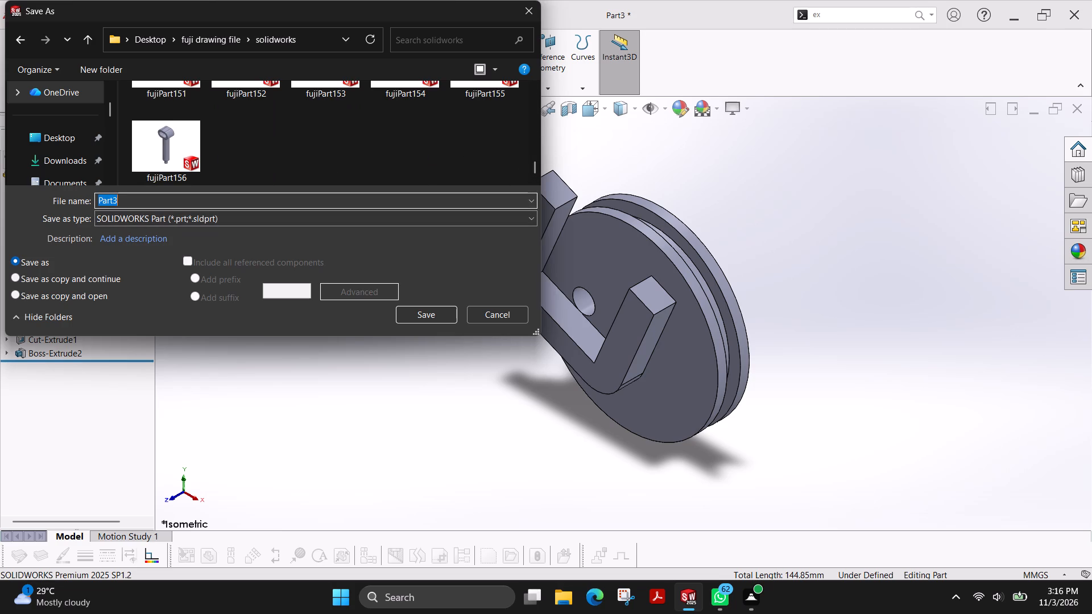
key("Right")
key("BackSpace")
type("157")
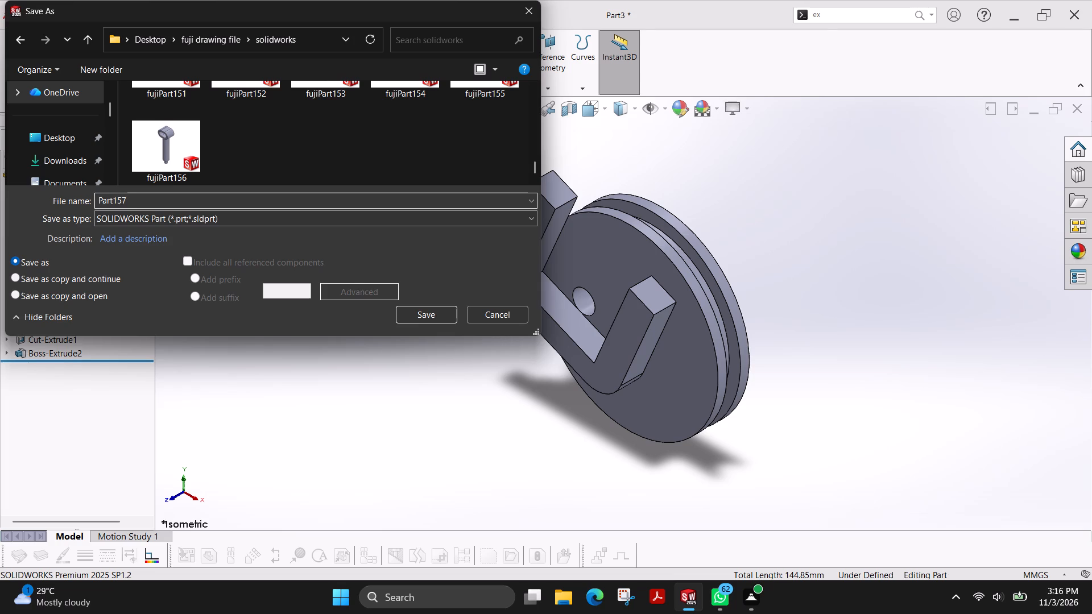
key("Left")
key("Left")
key("Left")
key("Left")
key("Left")
key("Left")
key("Left")
key("Left")
key("Left")
key("Left")
key("Left")
key("Left")
key("Left")
key("Left")
key("Left")
key("Left")
key("Left")
key("Left")
type("fuji")
left_click(431, 320)
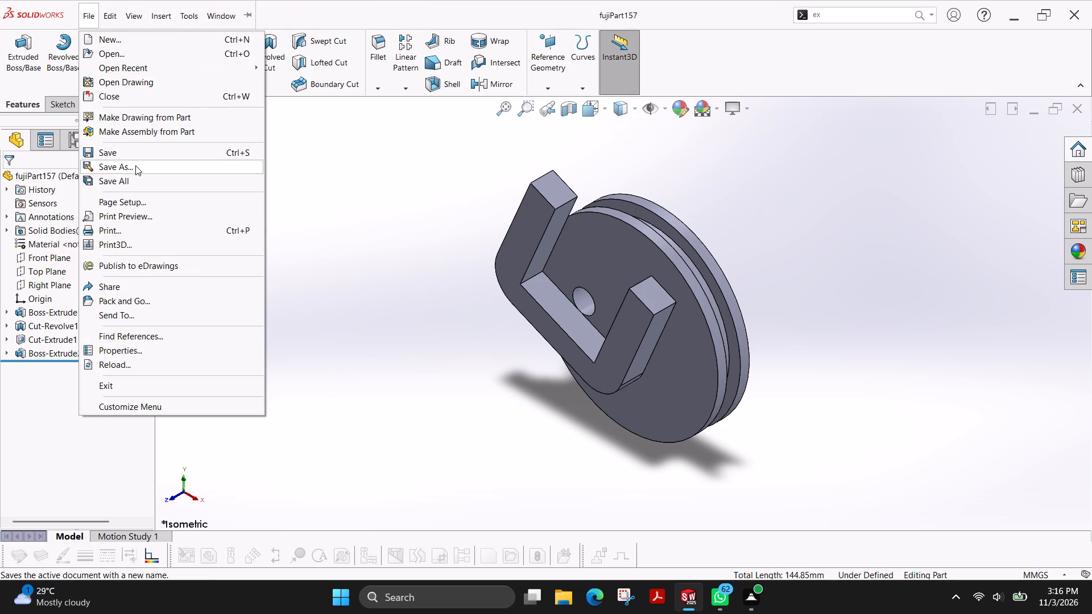
Save a PDF copy of fujiPart157 in the solid works folder inside Desktop's fuji plot file folder.
left_click(135, 165)
left_click(148, 35)
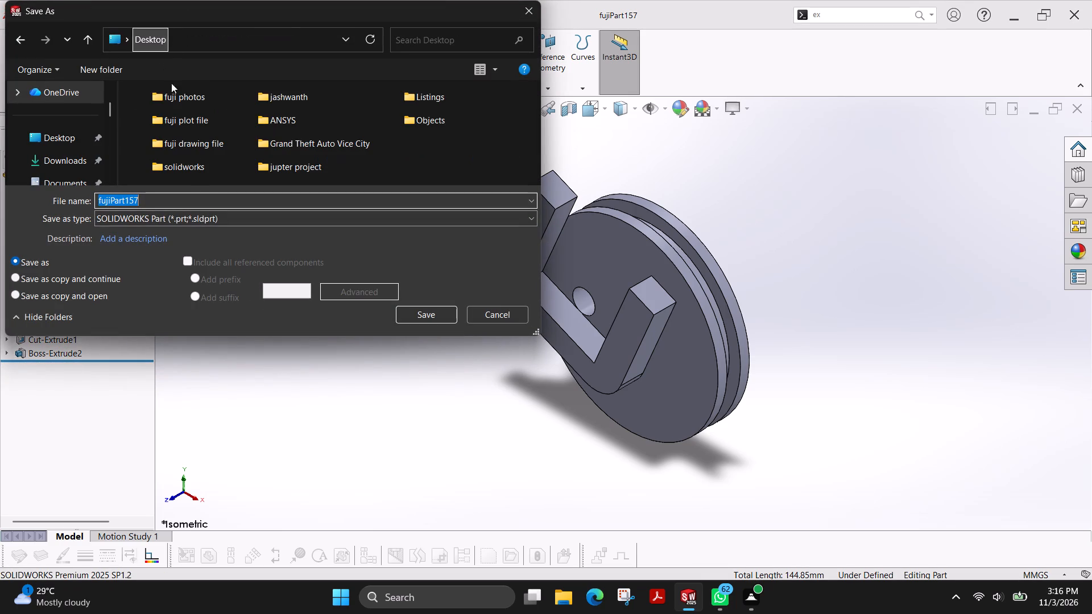
double_click(206, 121)
double_click(179, 117)
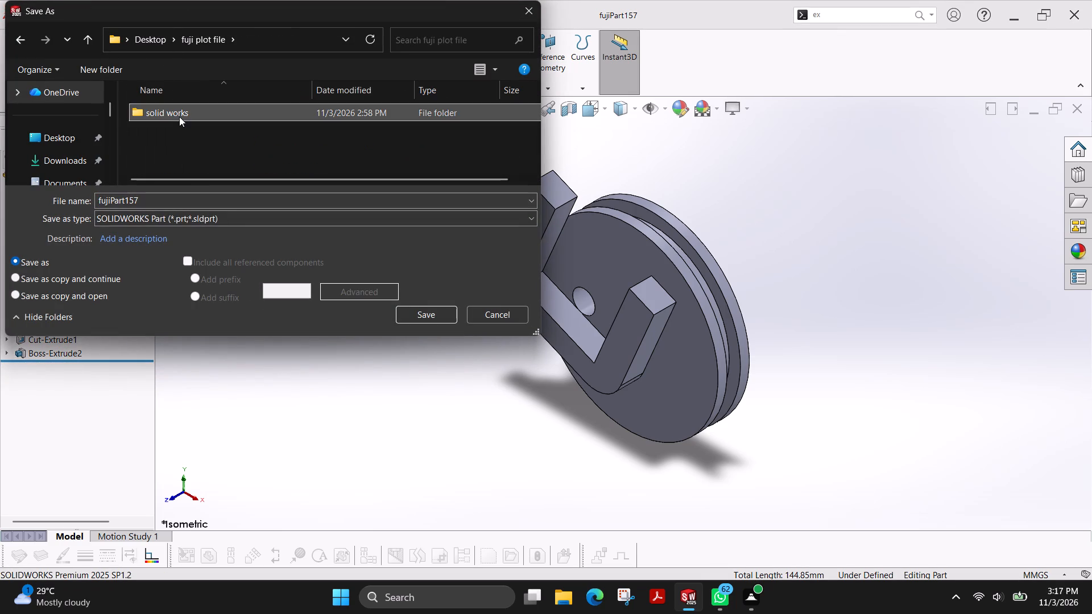
left_click(209, 214)
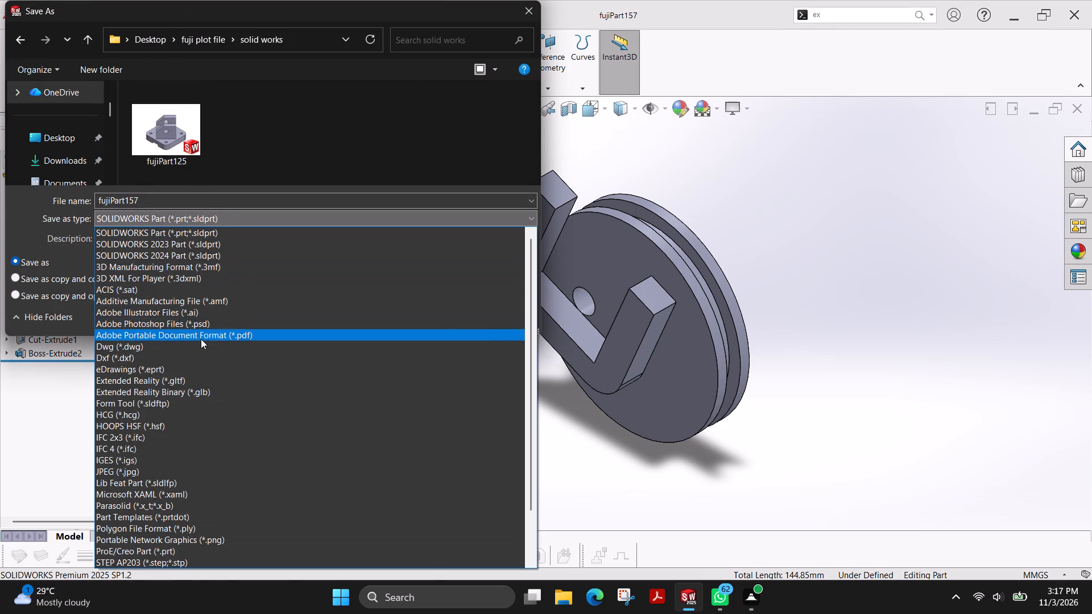
left_click(201, 339)
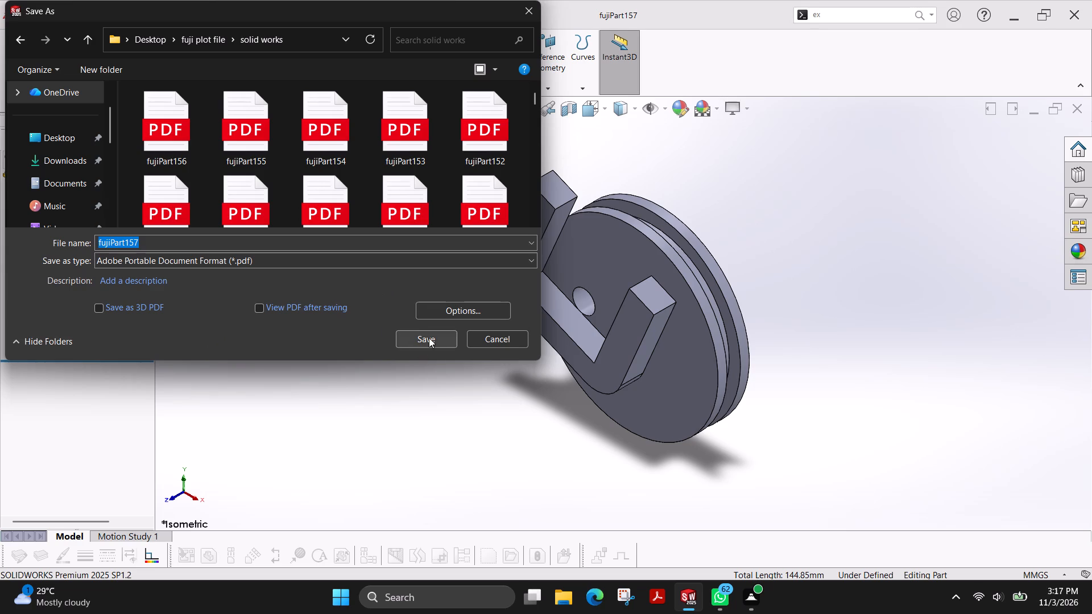
left_click(429, 338)
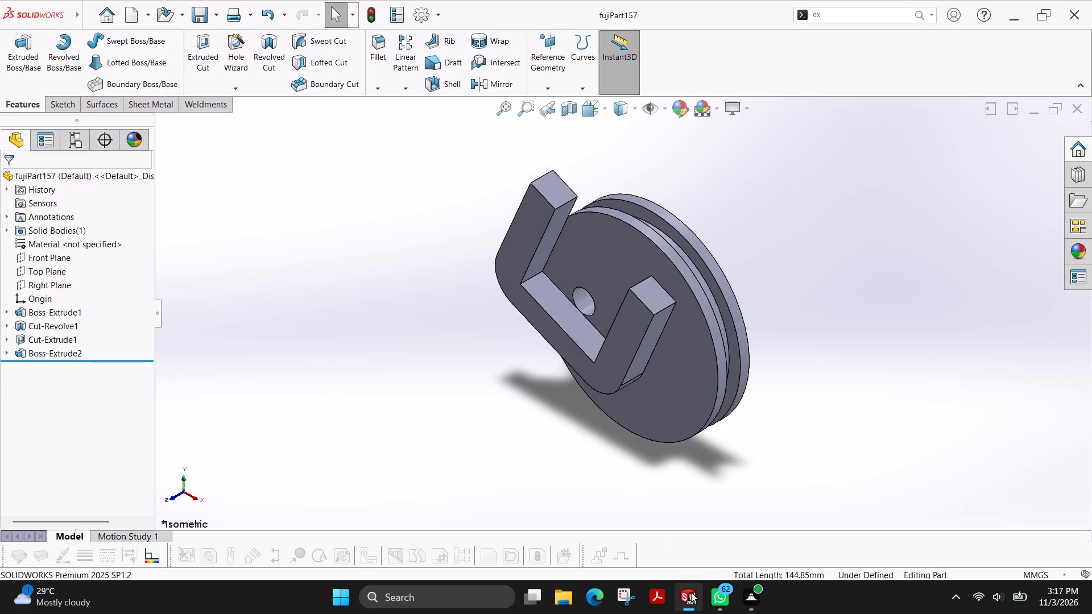